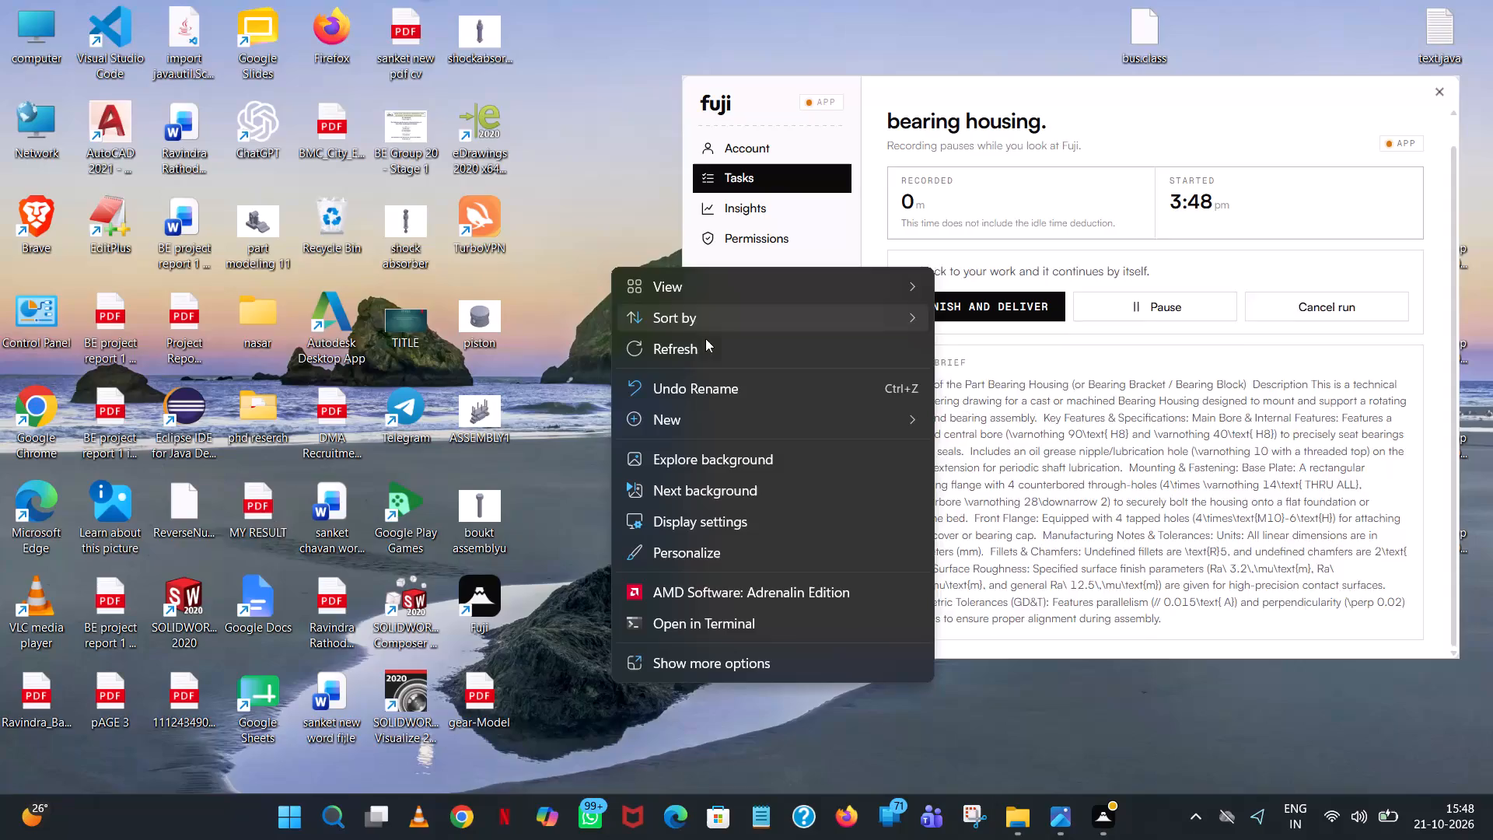
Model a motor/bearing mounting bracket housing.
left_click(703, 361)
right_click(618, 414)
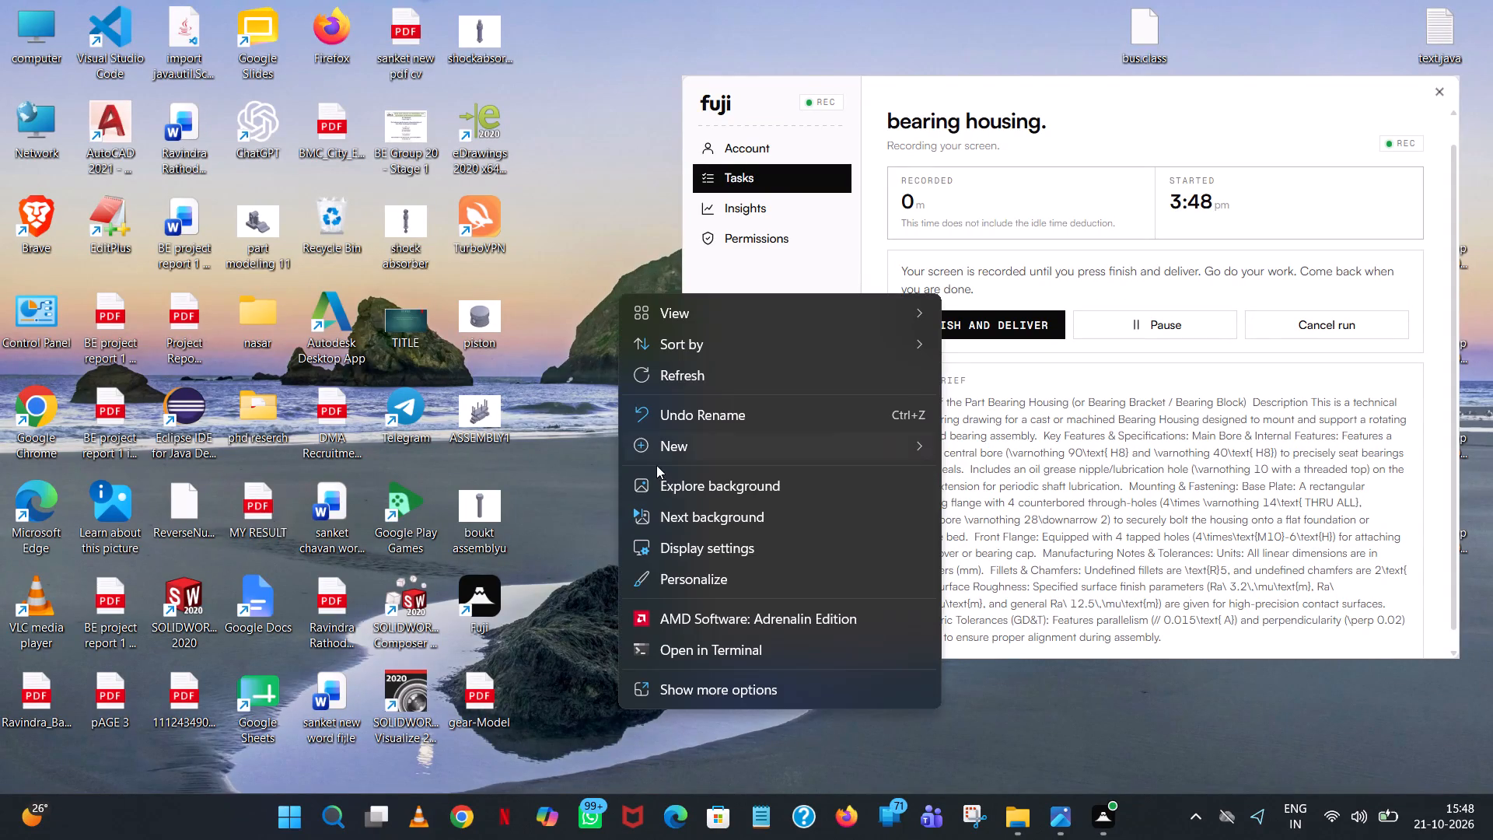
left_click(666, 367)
Start SOLIDWORKS 2020 from the desktop and create a new part document.
double_click(170, 592)
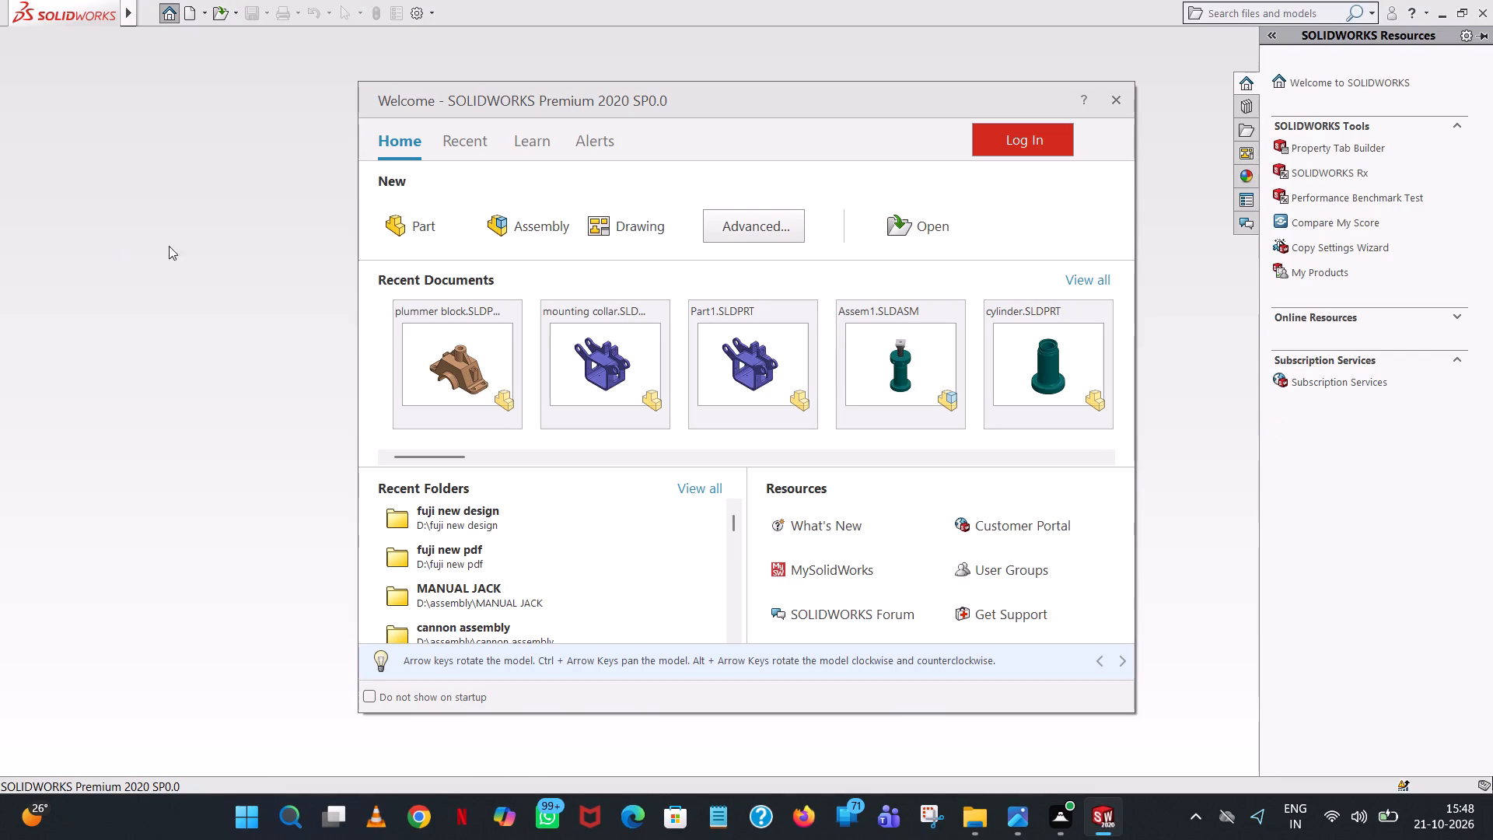
double_click(467, 216)
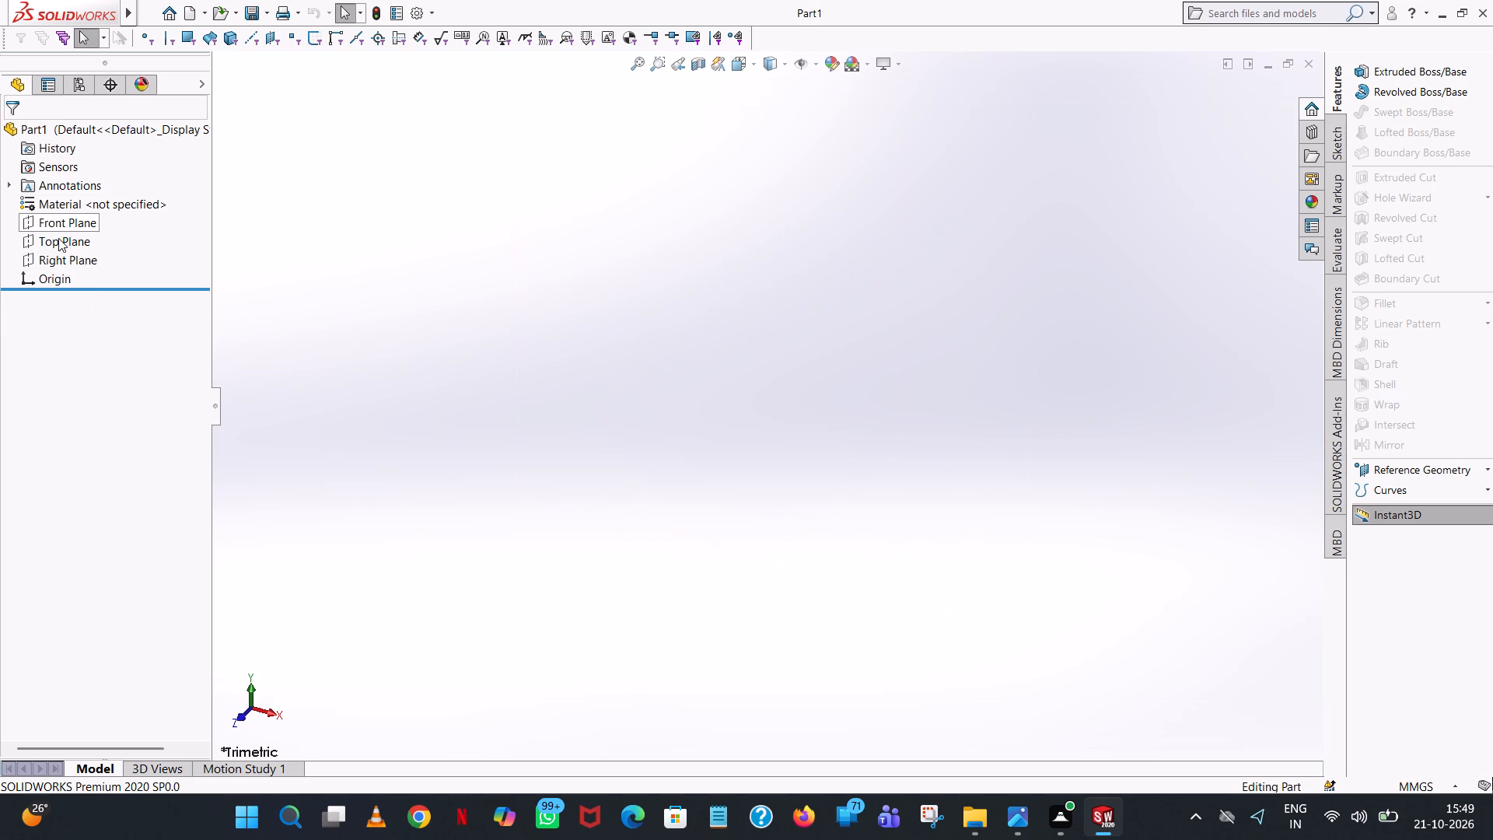
Open a new sketch on the Top Plane.
left_click(58, 238)
left_click(75, 218)
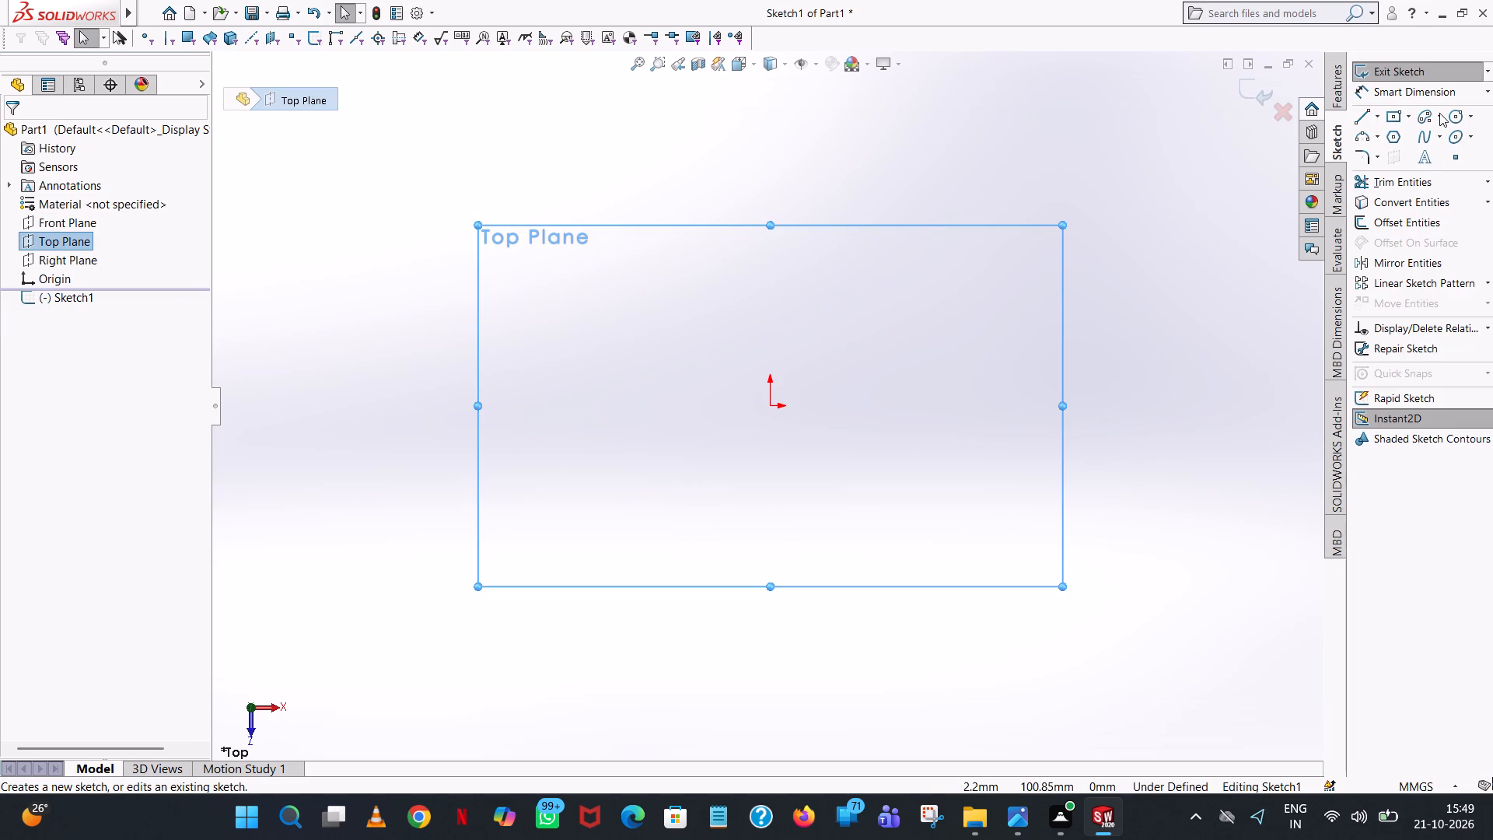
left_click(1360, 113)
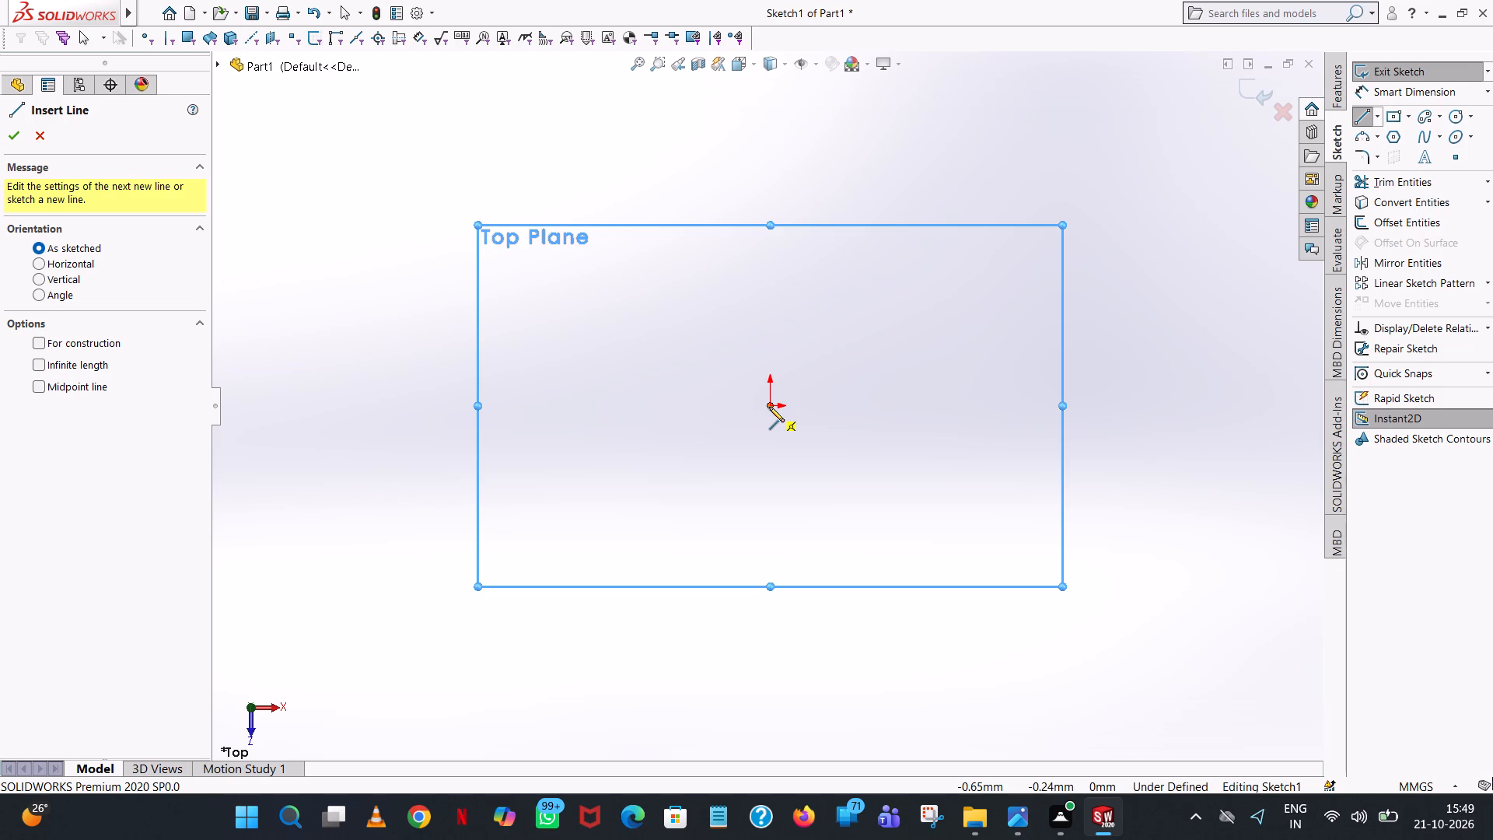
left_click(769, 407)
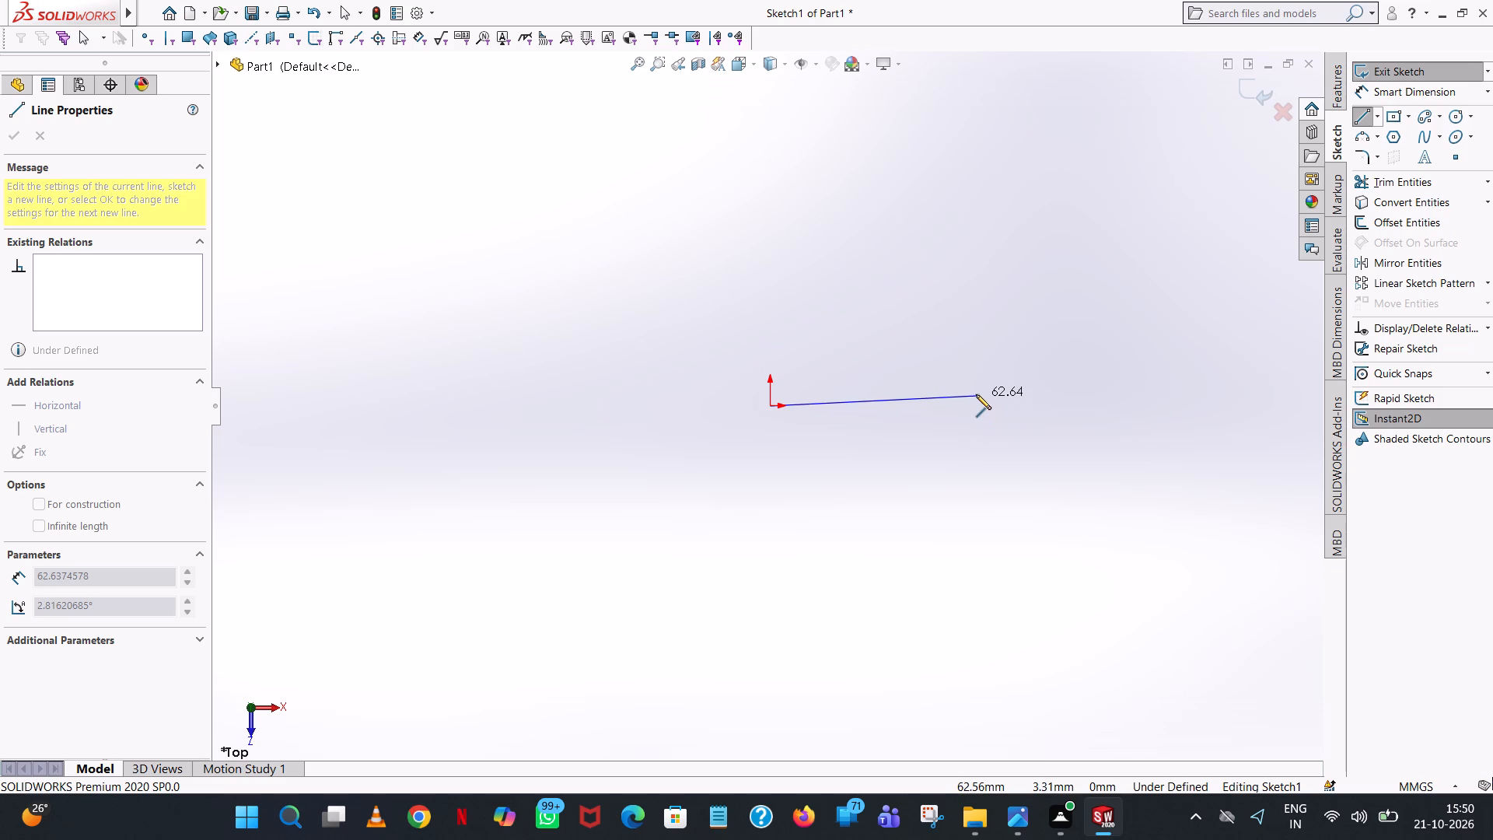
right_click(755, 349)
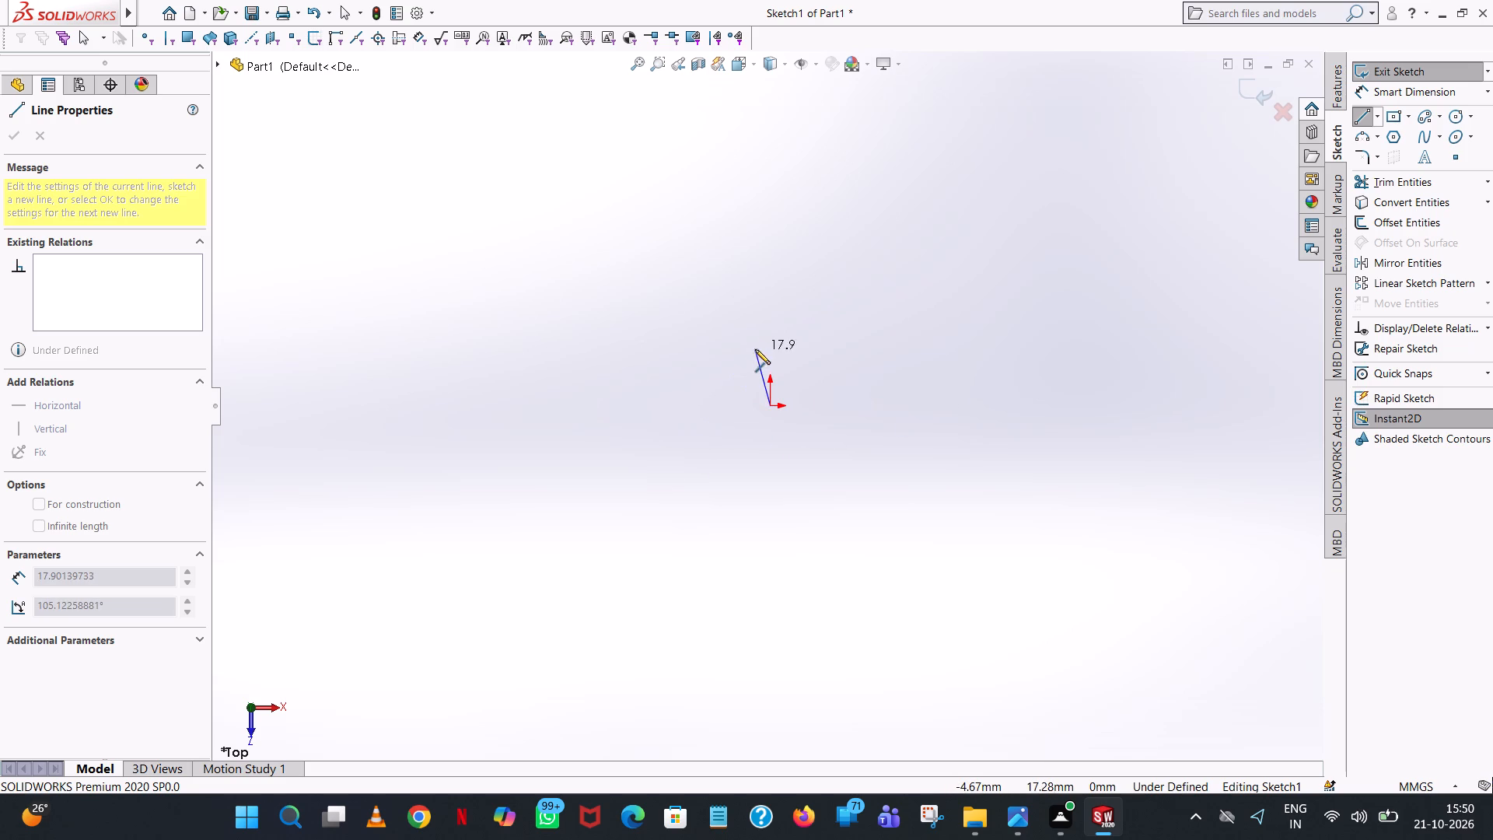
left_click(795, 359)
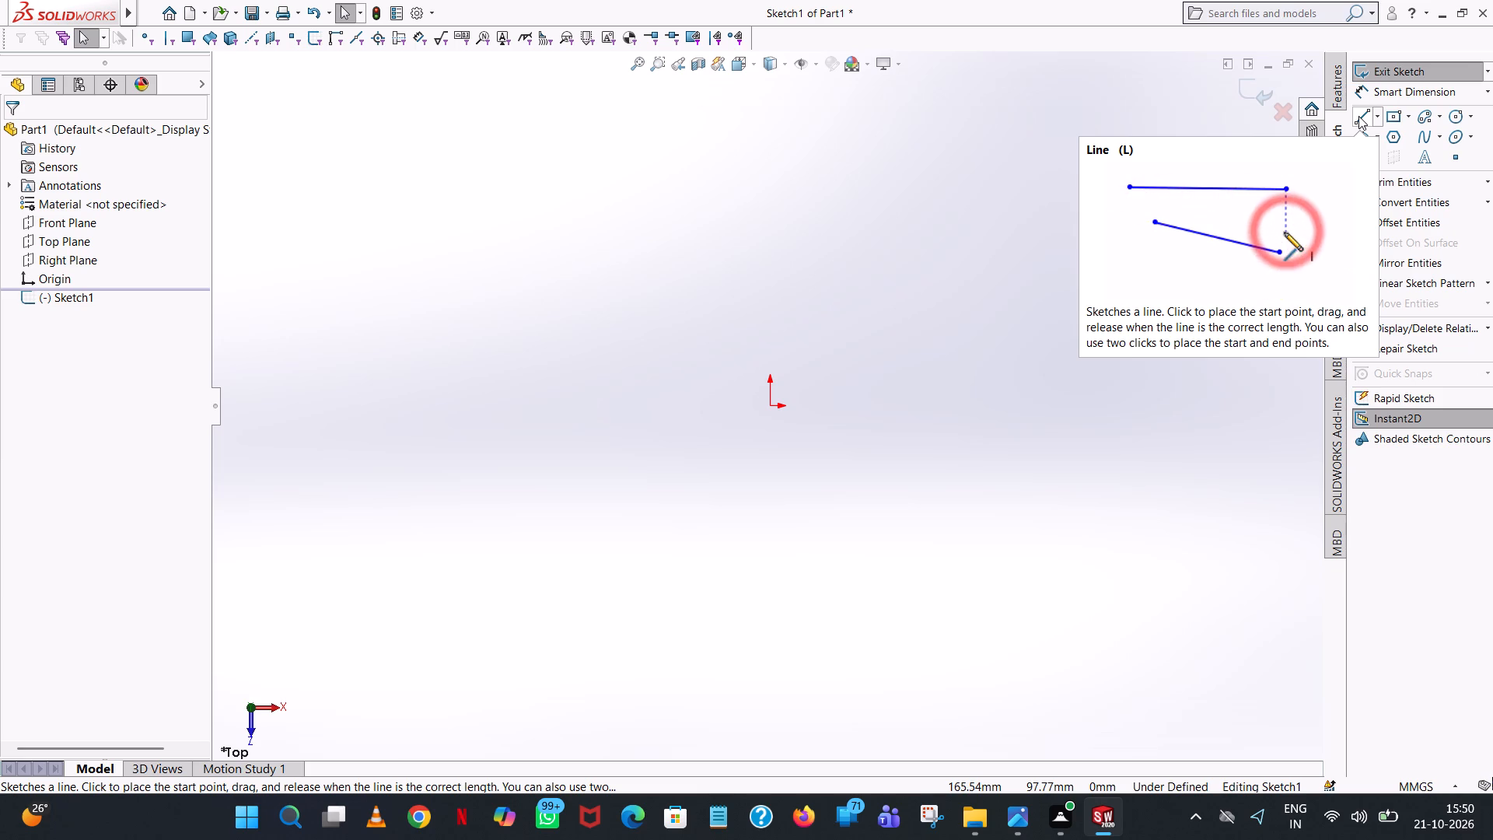
Sketch five connected lines from the origin: about 49 mm right, 41 mm up, 107 mm left, down past the origin, and 107 mm right.
left_click(1358, 116)
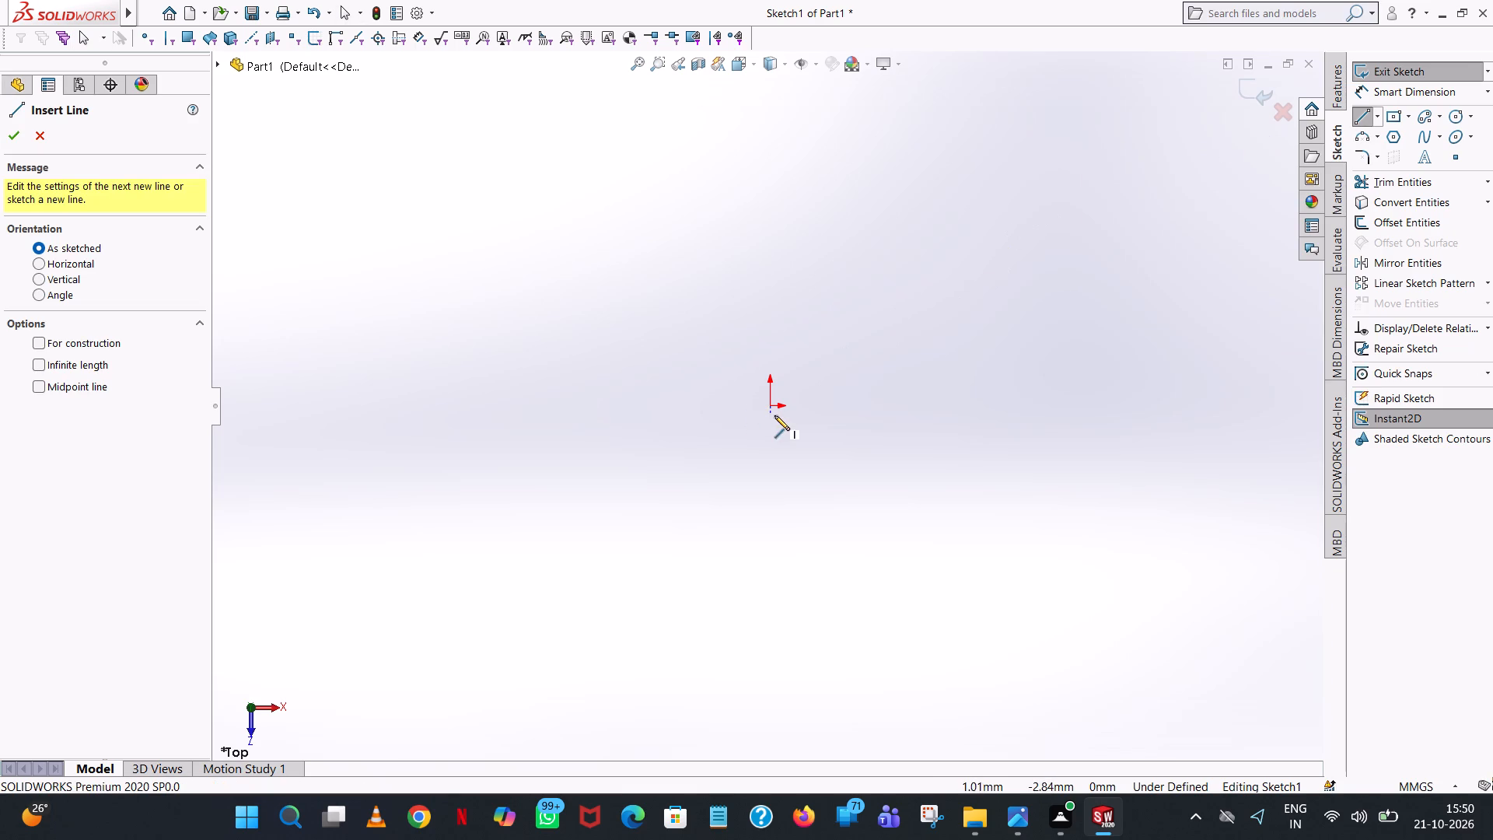
left_click(769, 404)
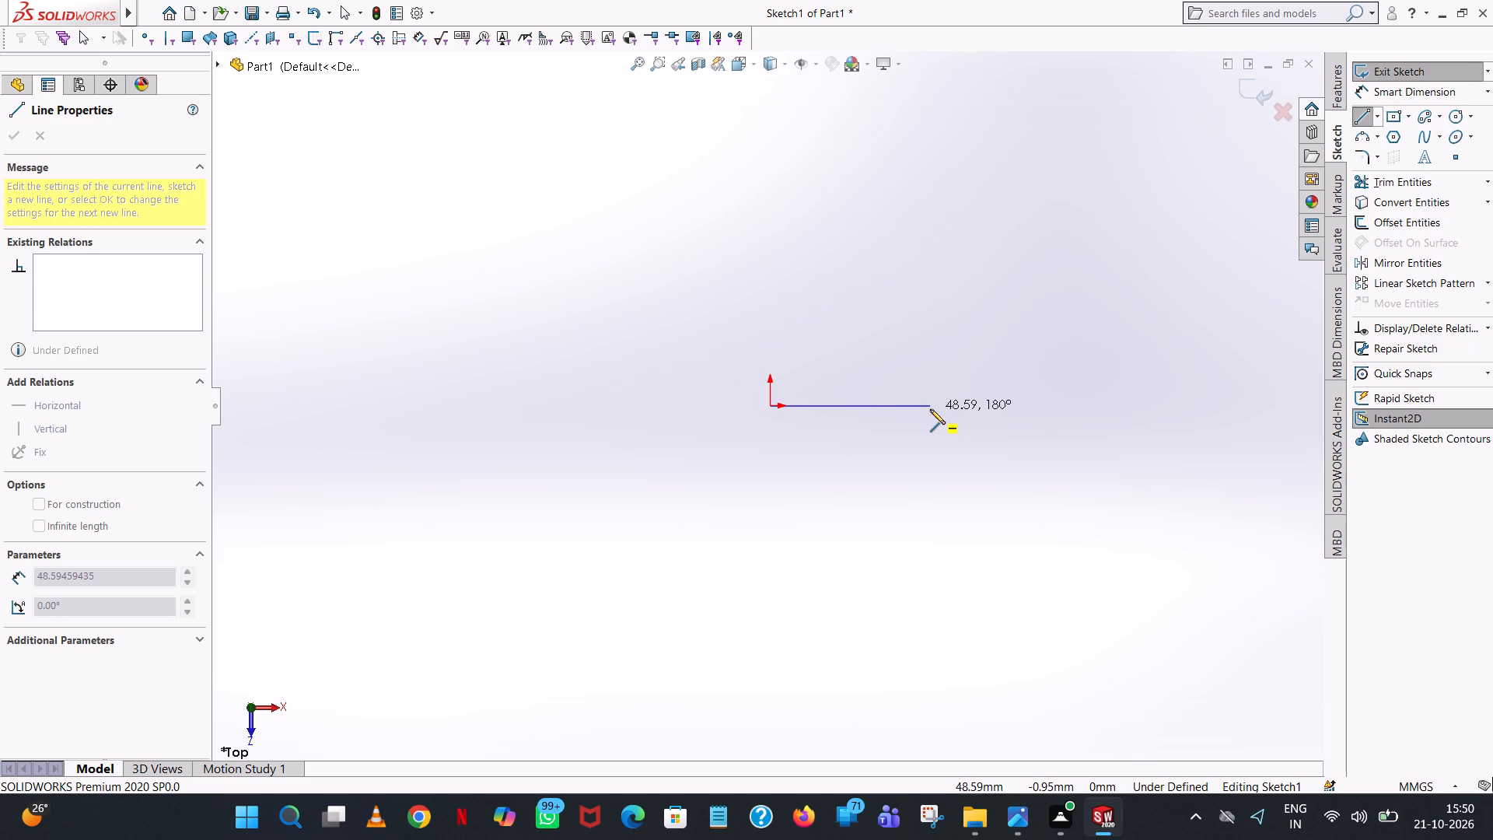
left_click(930, 409)
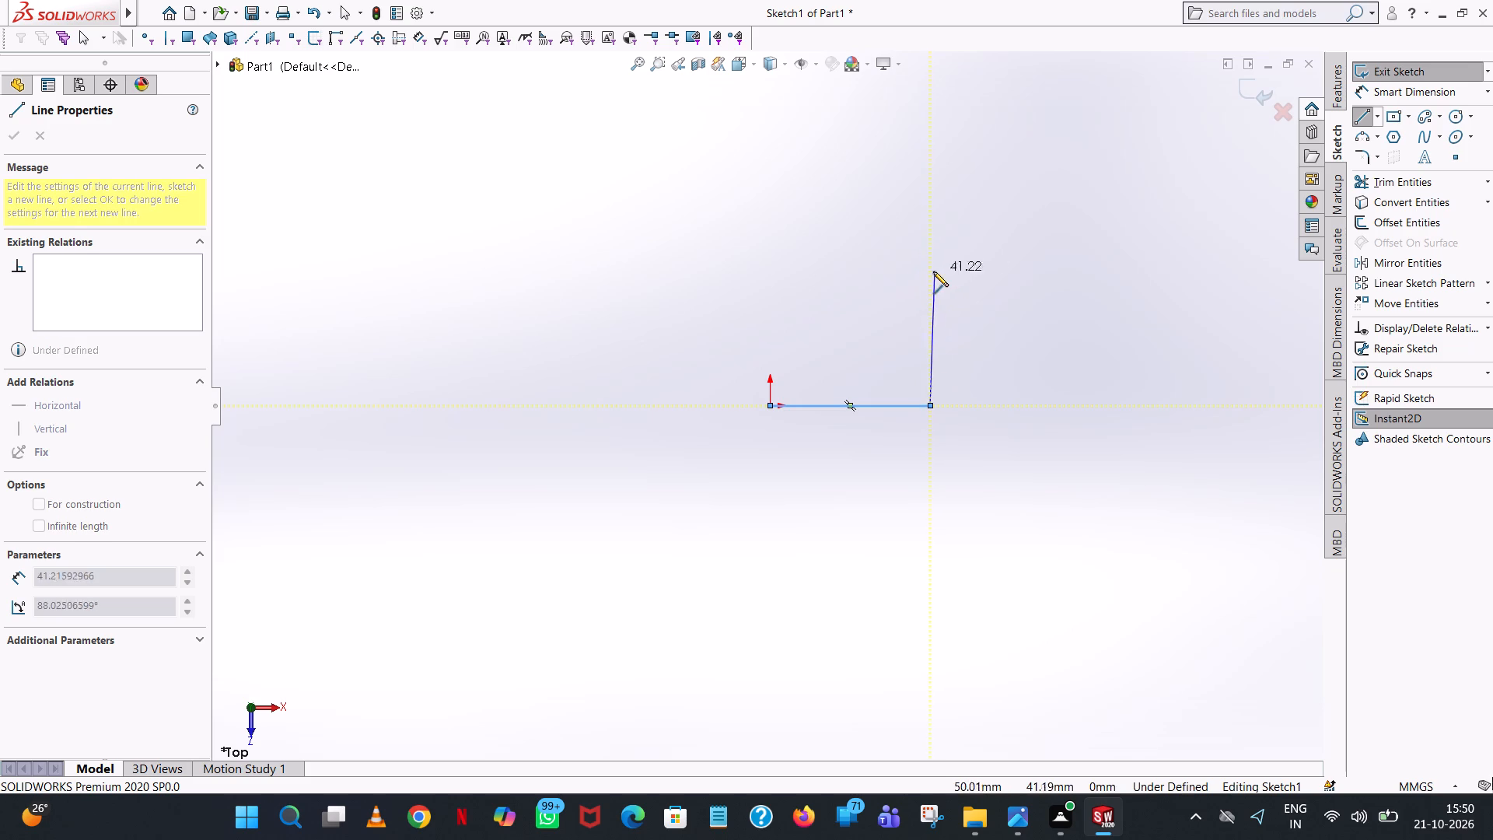
left_click(932, 272)
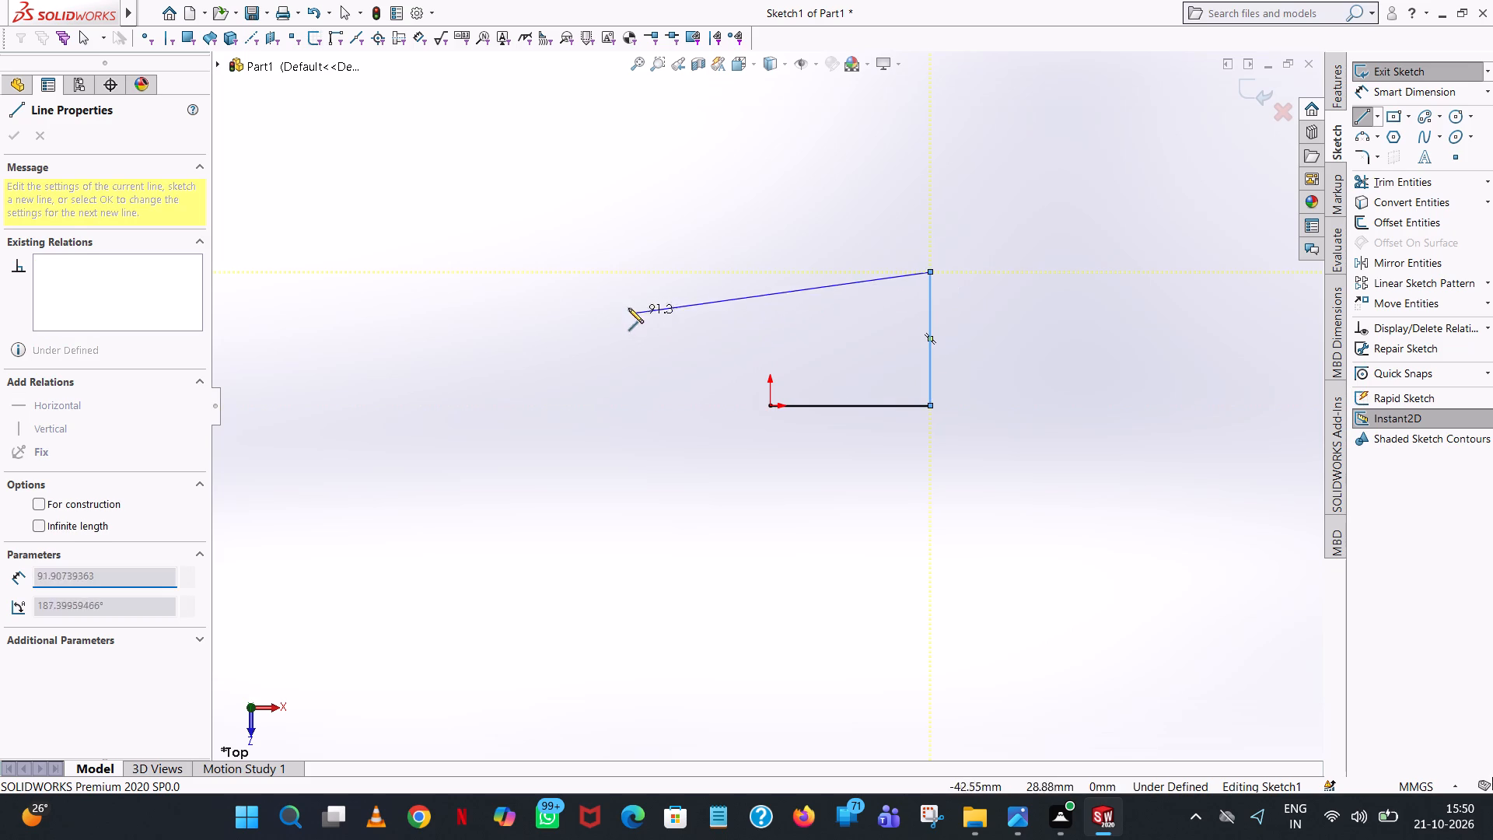
left_click(579, 270)
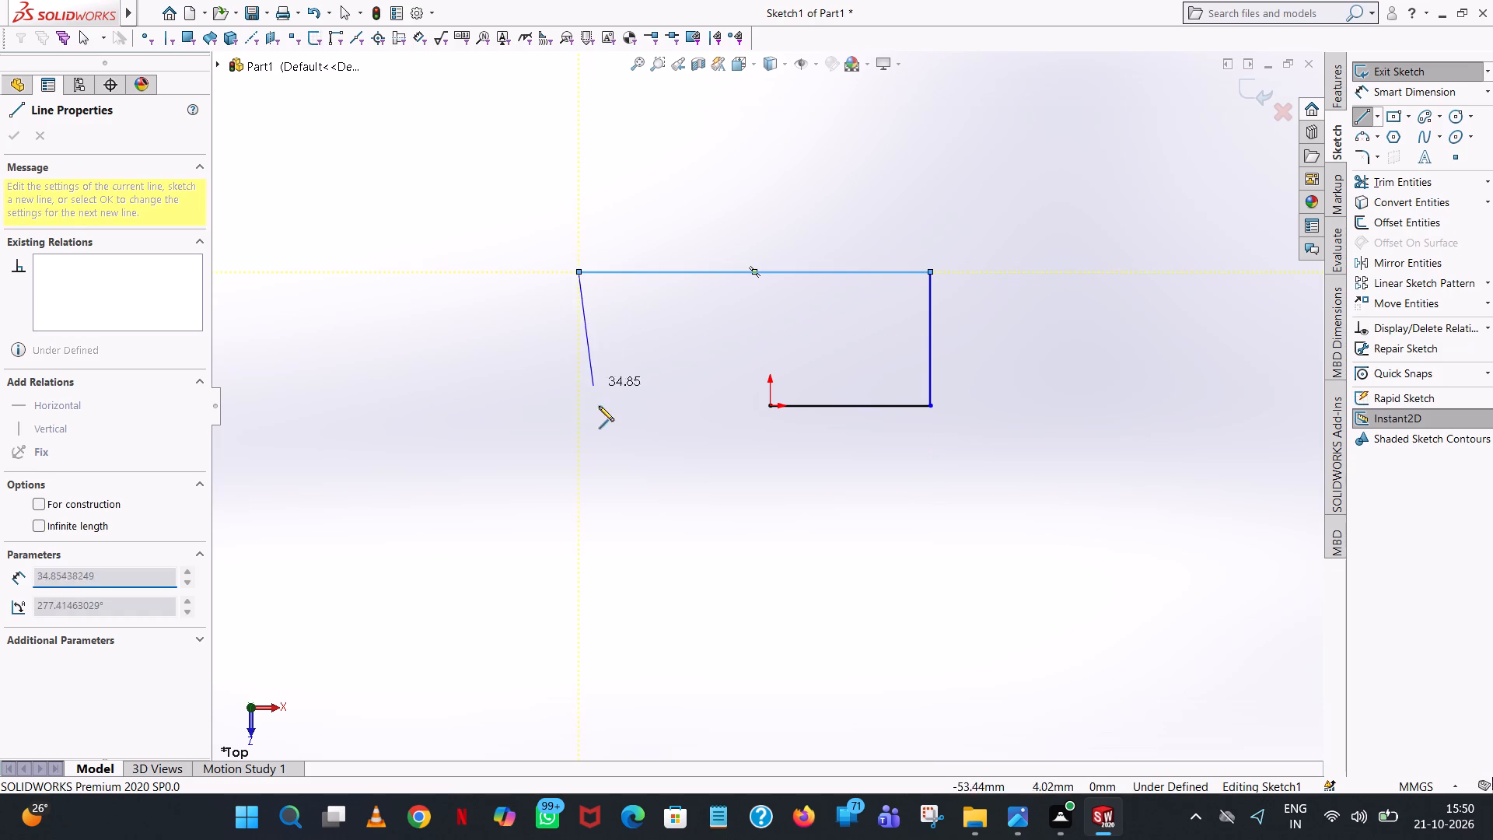
left_click(579, 492)
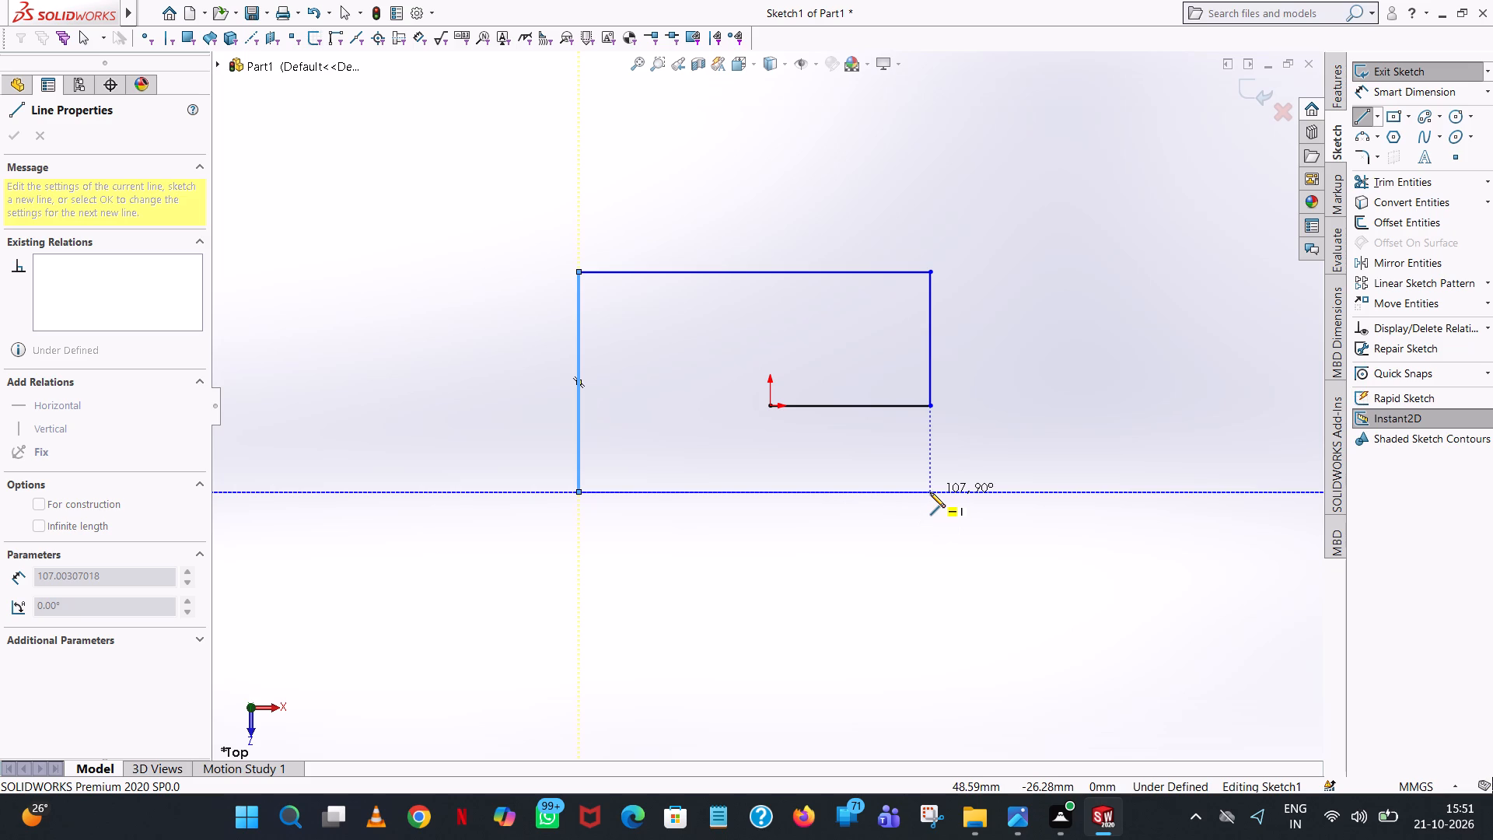
left_click(930, 492)
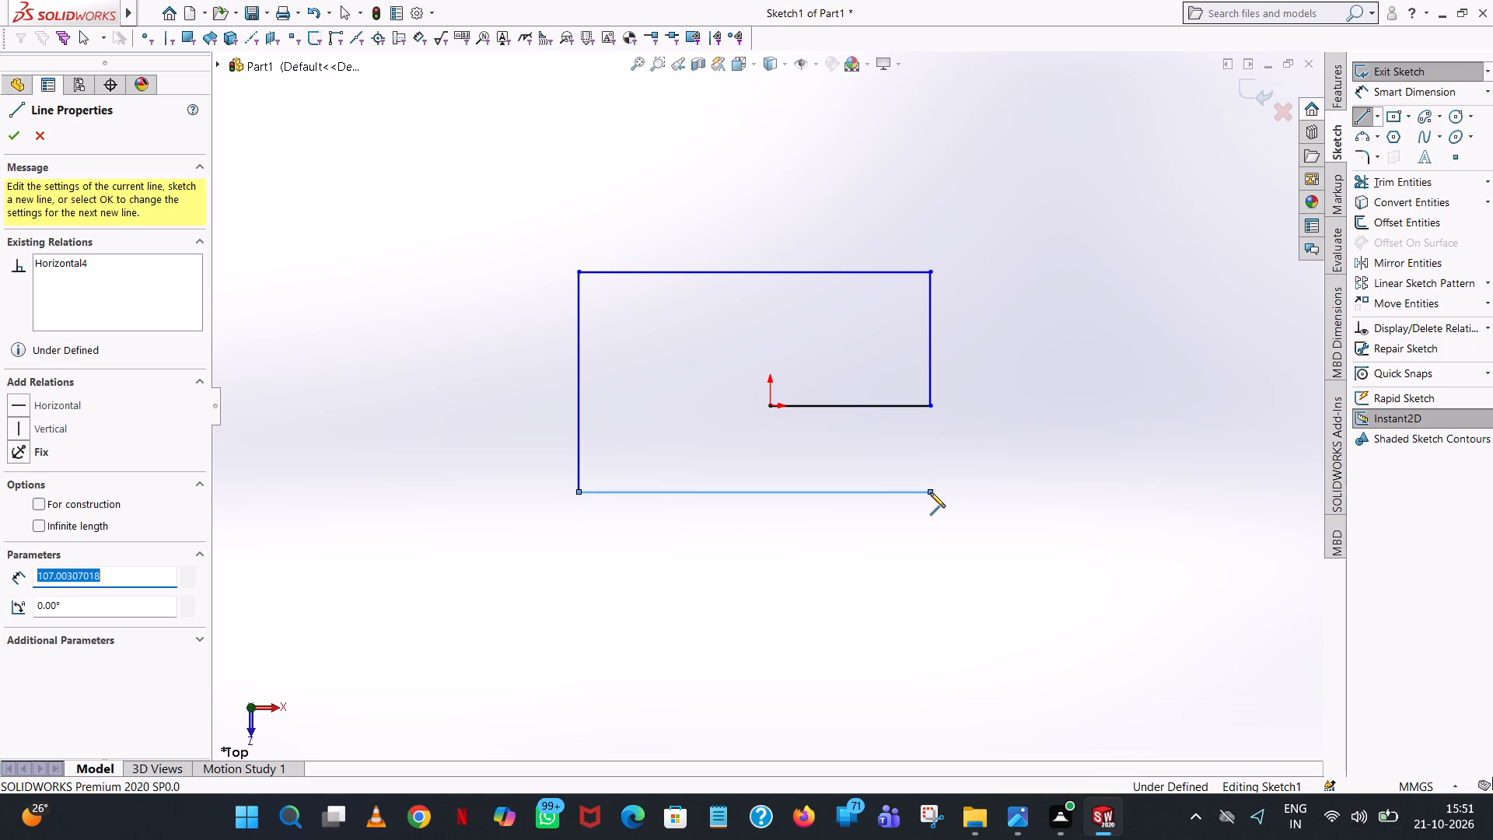
right_click(930, 492)
left_click(983, 512)
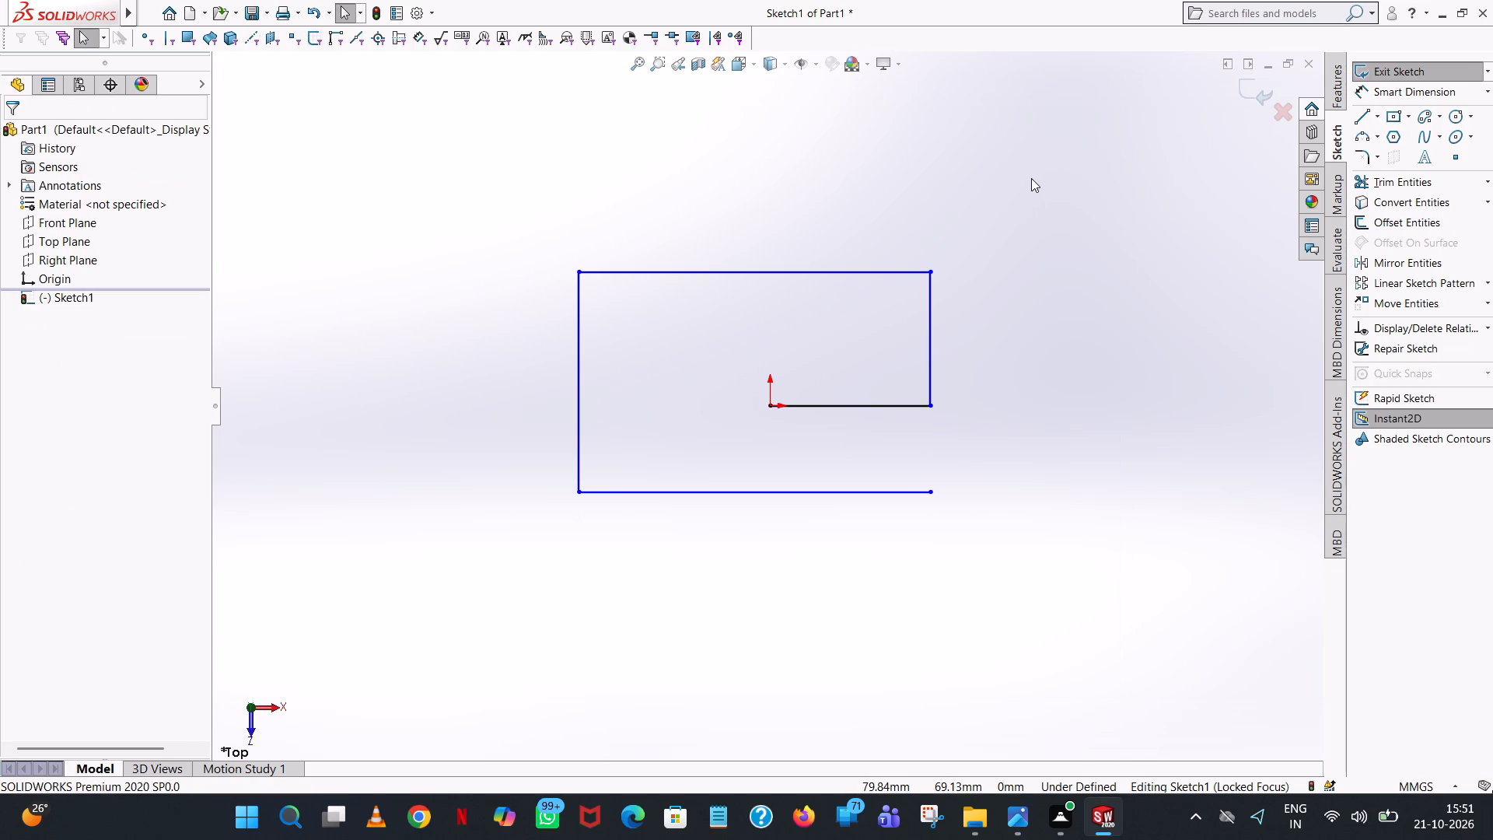
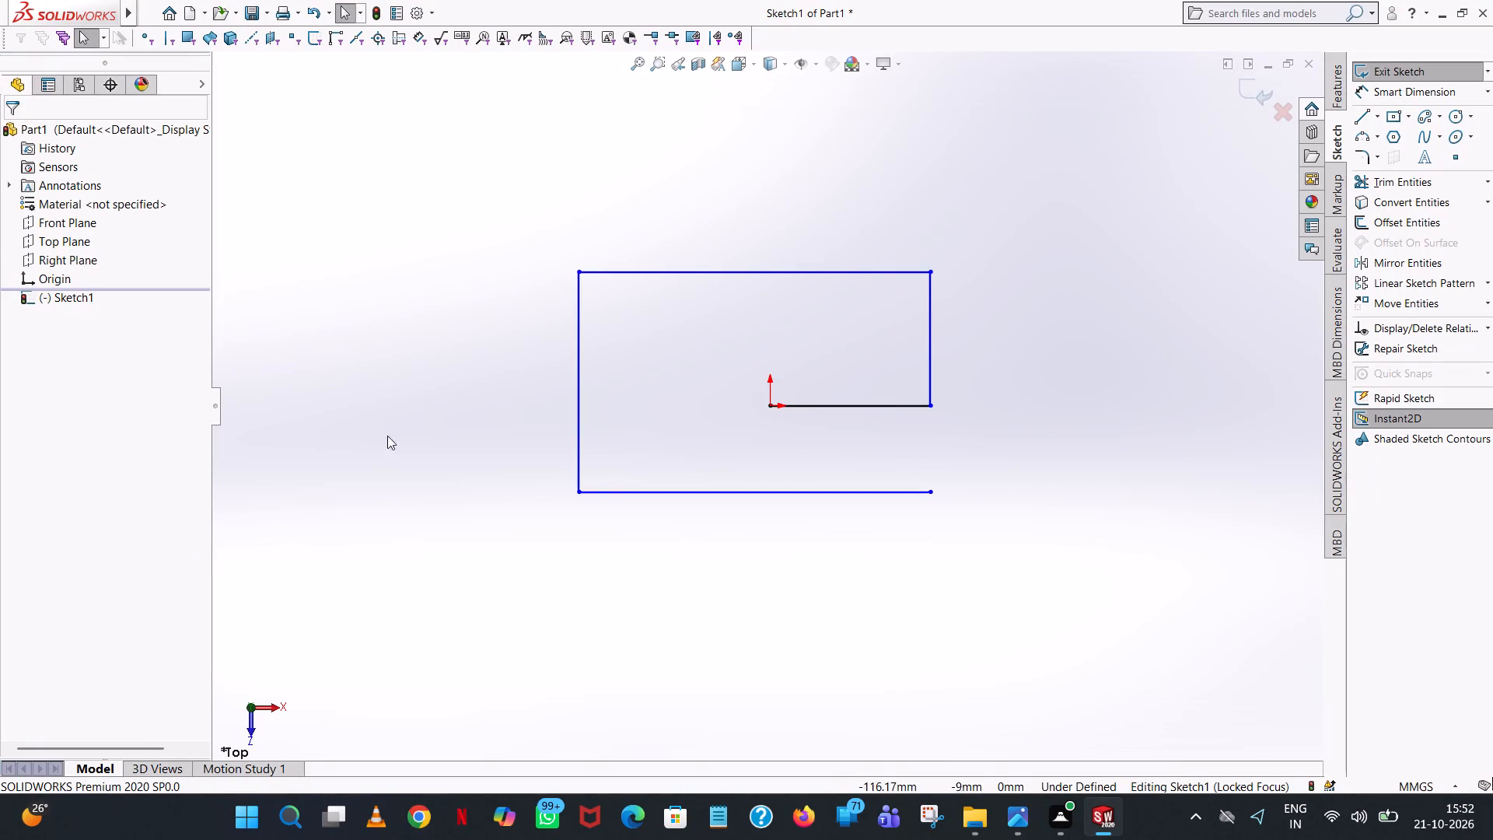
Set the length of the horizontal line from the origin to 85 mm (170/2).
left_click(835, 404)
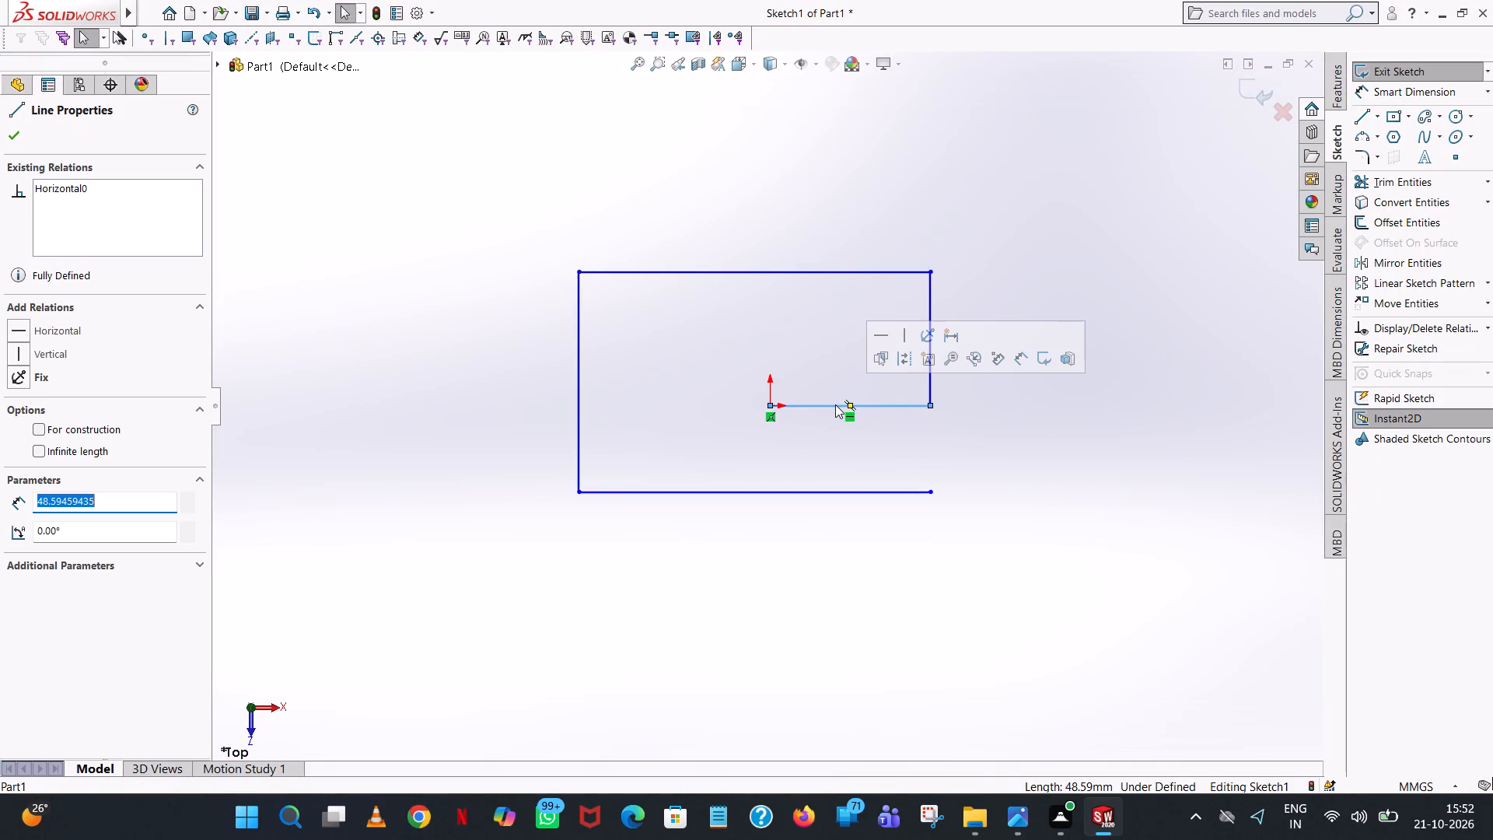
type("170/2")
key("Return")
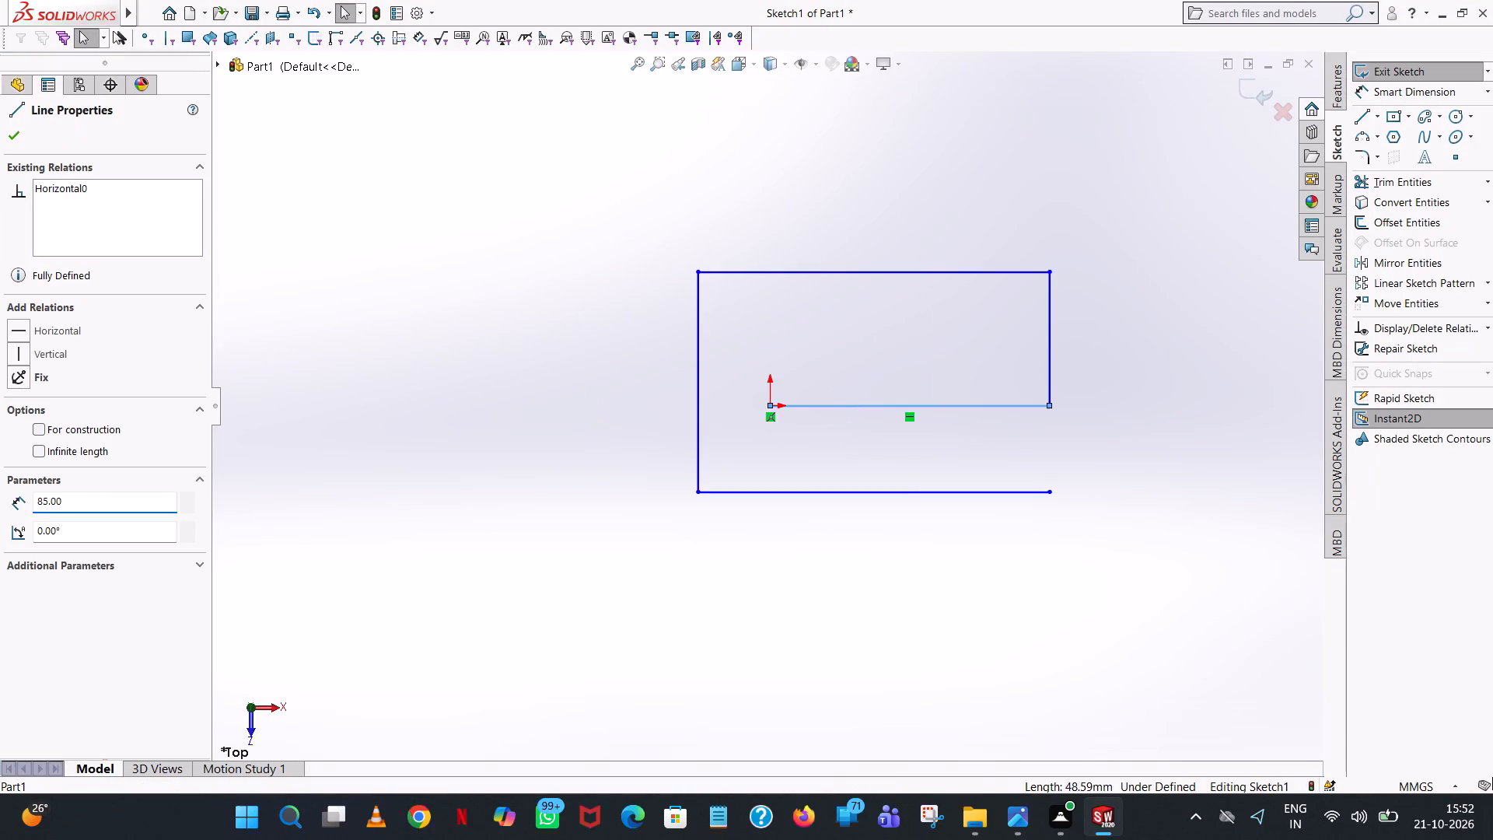
Undo the length change and the four lines sketched after the horizontal line from the origin.
triple_click(318, 16)
left_click(317, 15)
triple_click(316, 14)
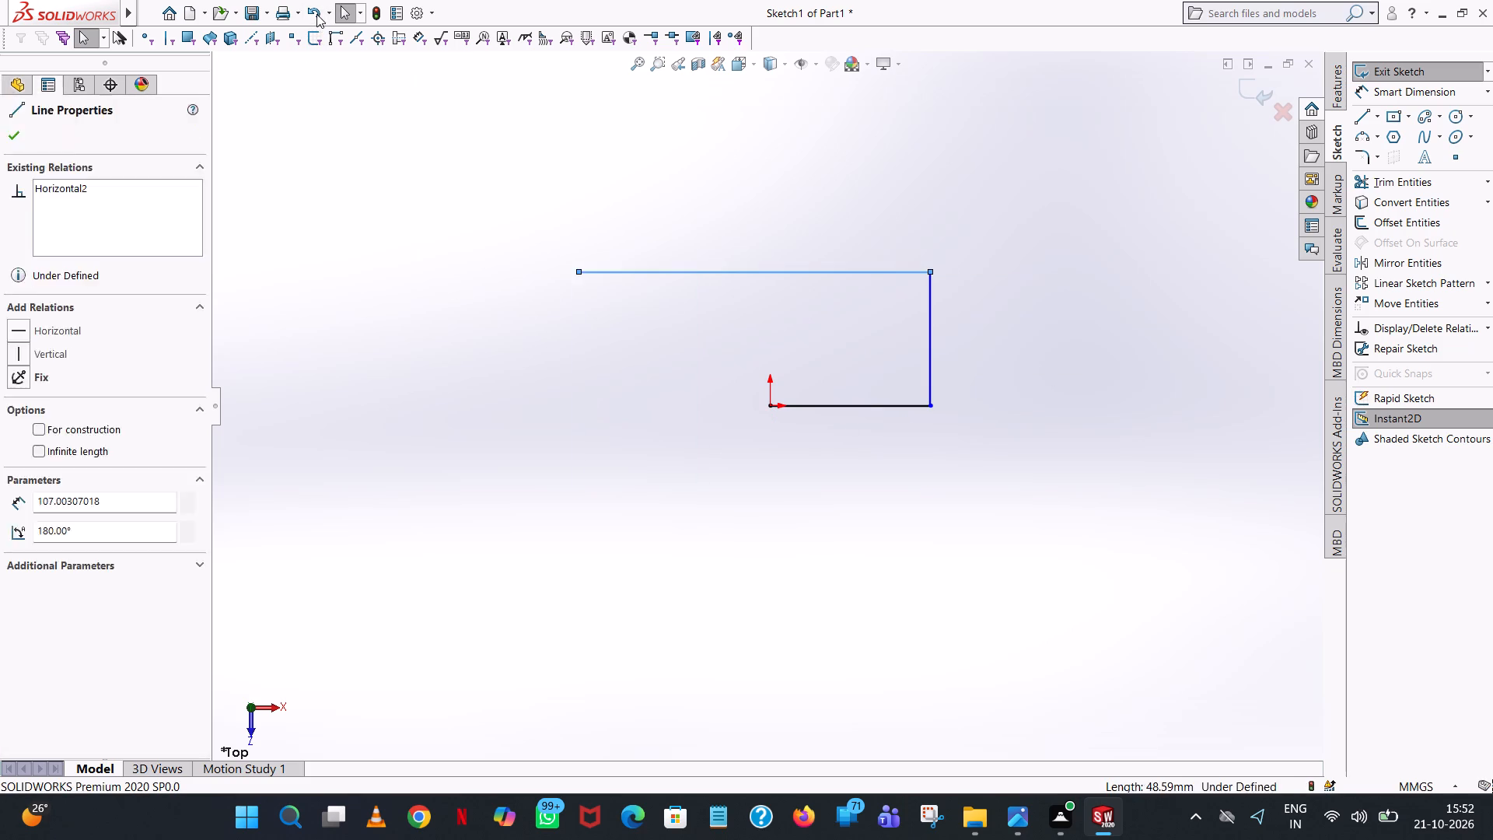
triple_click(316, 14)
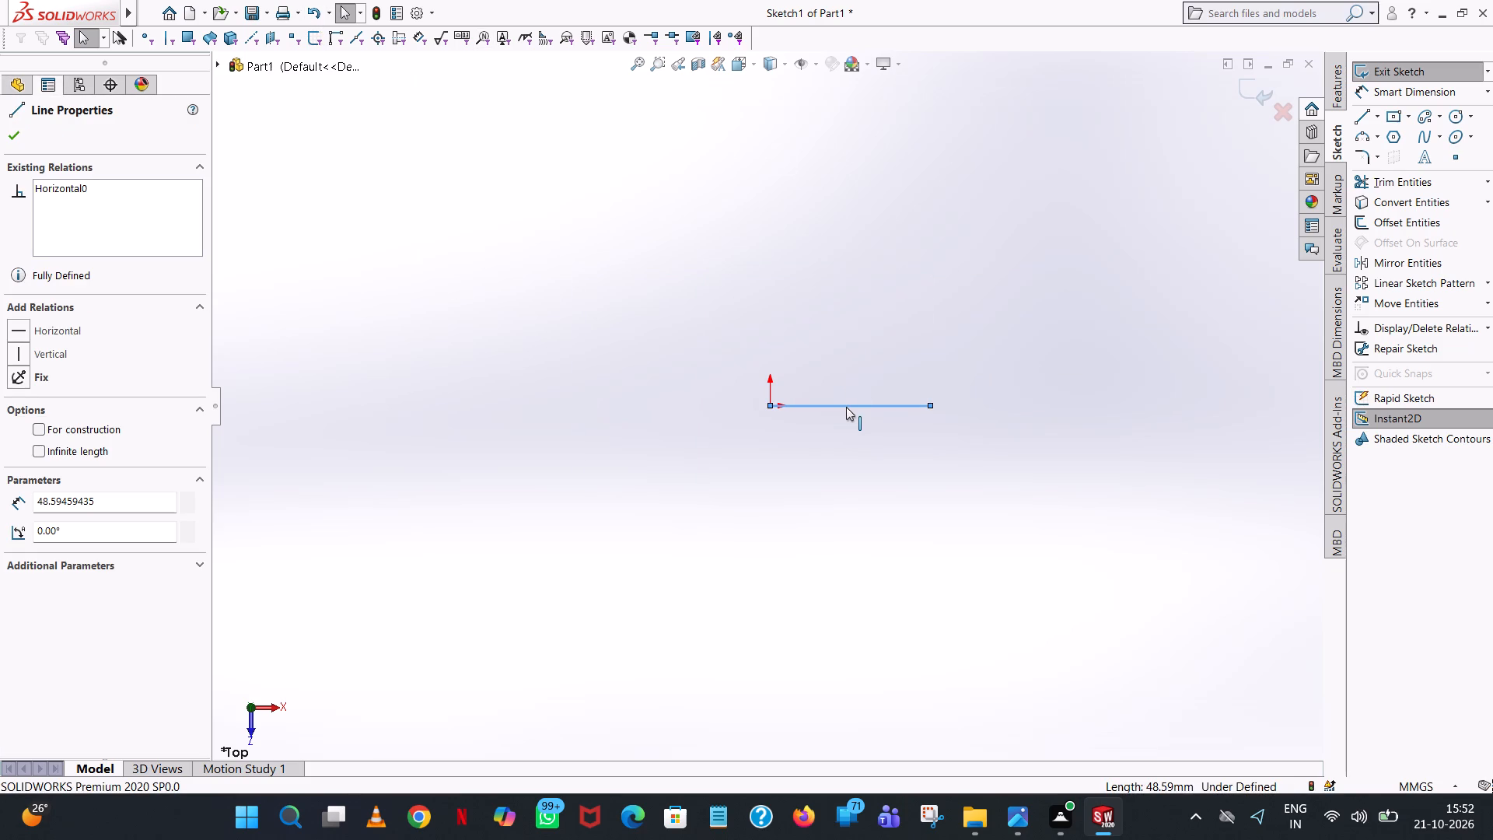
Set the length of the remaining horizontal line from the origin to 85 mm (170/2).
left_click(846, 407)
type("170/2")
key("Return")
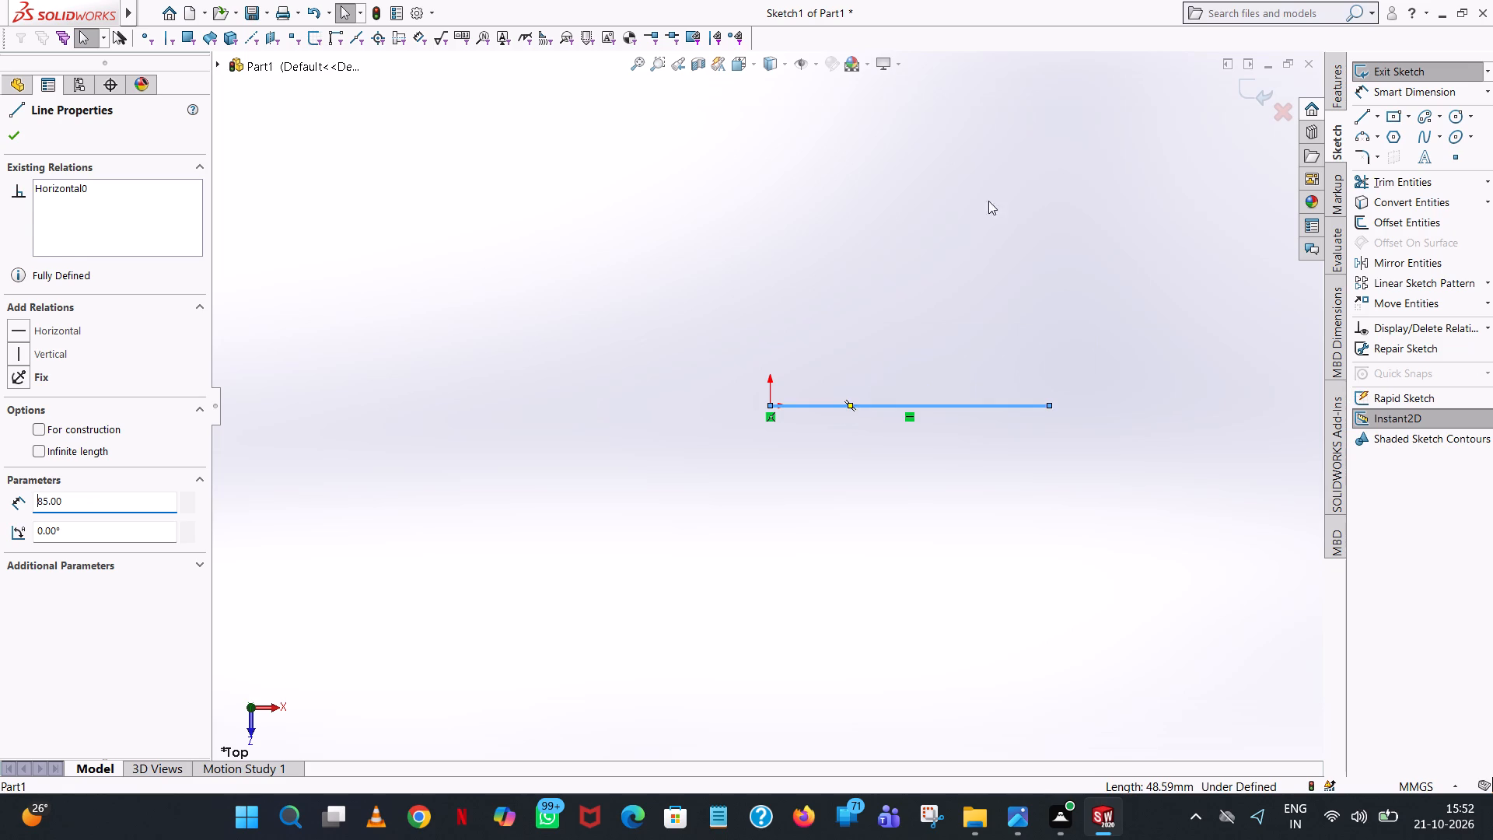
left_click(999, 187)
Sketch a closed outline from the line's free end: 70 mm up, 170 mm left, 140 mm down, 170 mm right, and back to the start.
left_click(1358, 118)
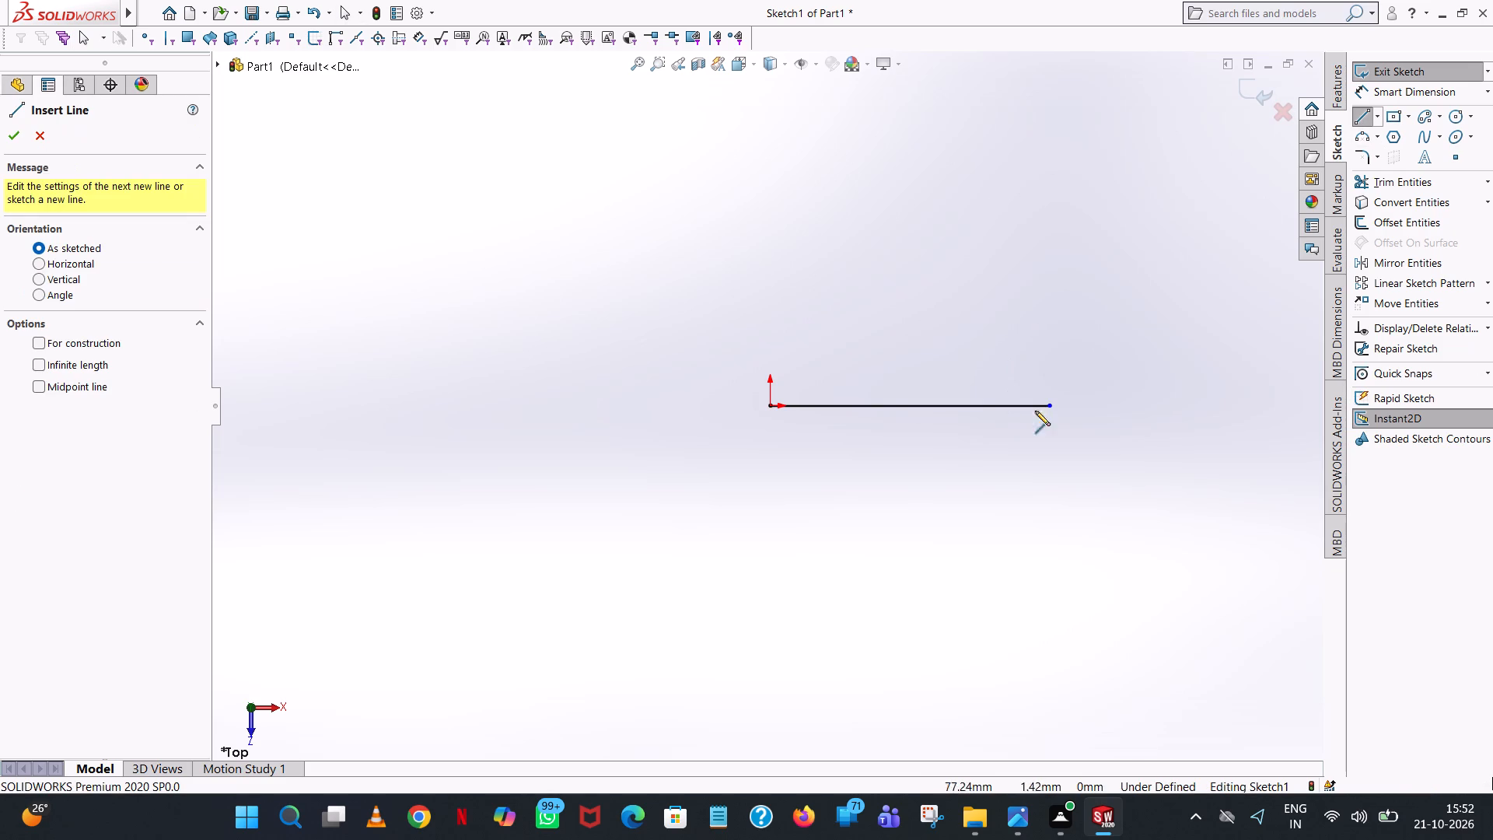
left_click(1051, 405)
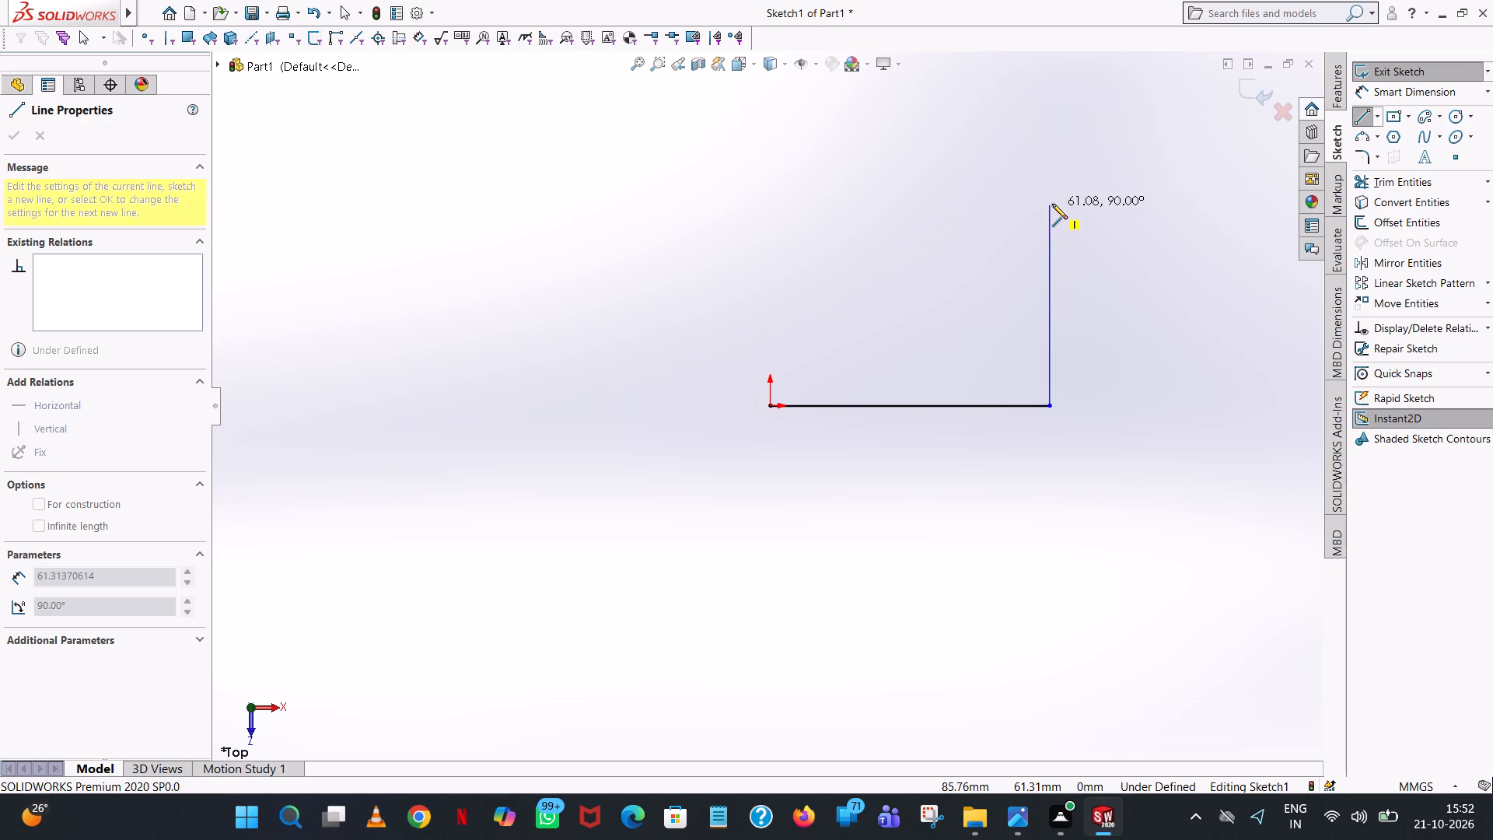
left_click(1052, 204)
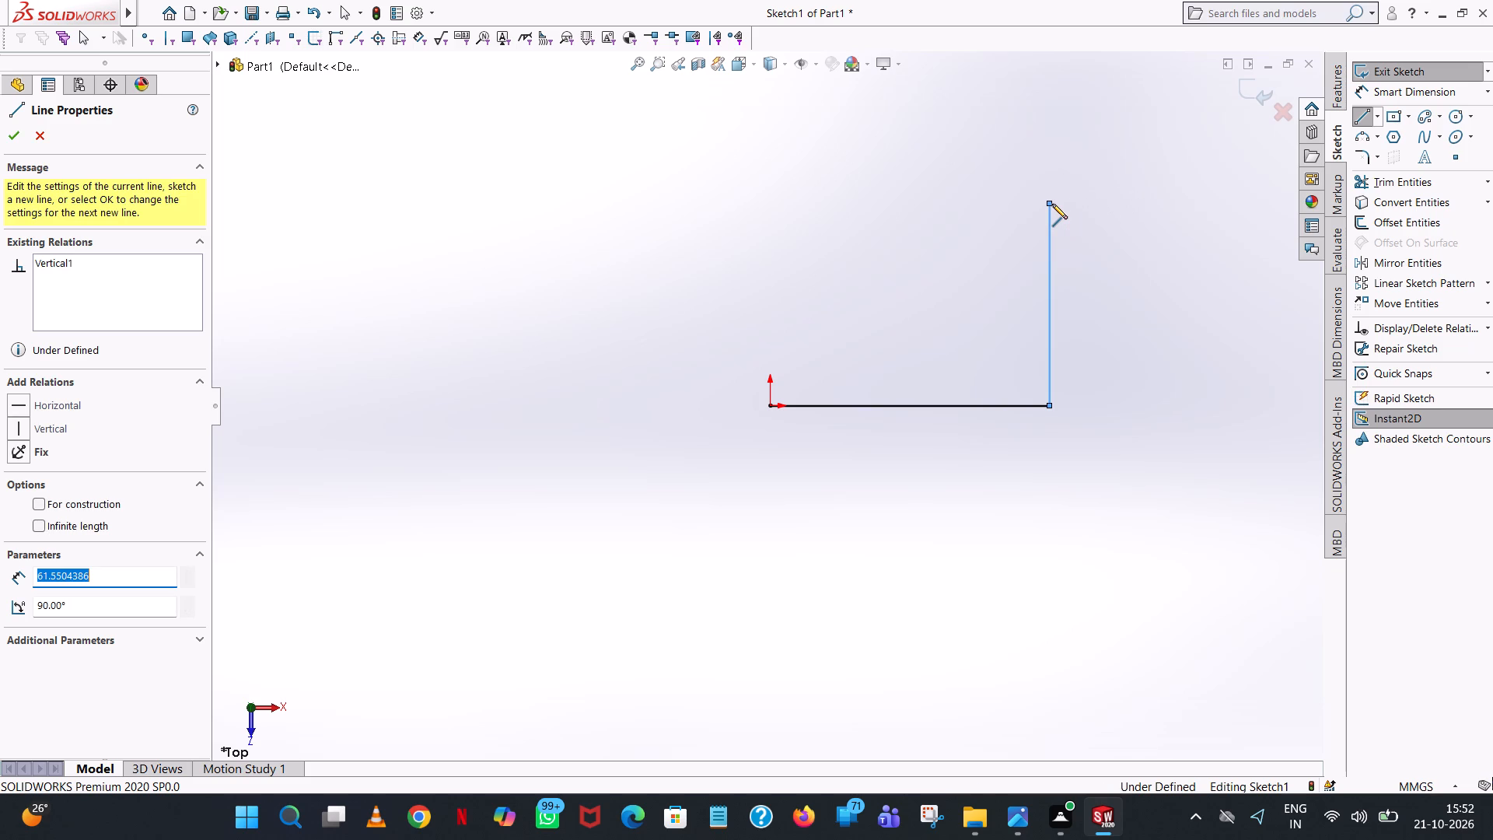
type("140/2")
key("Return")
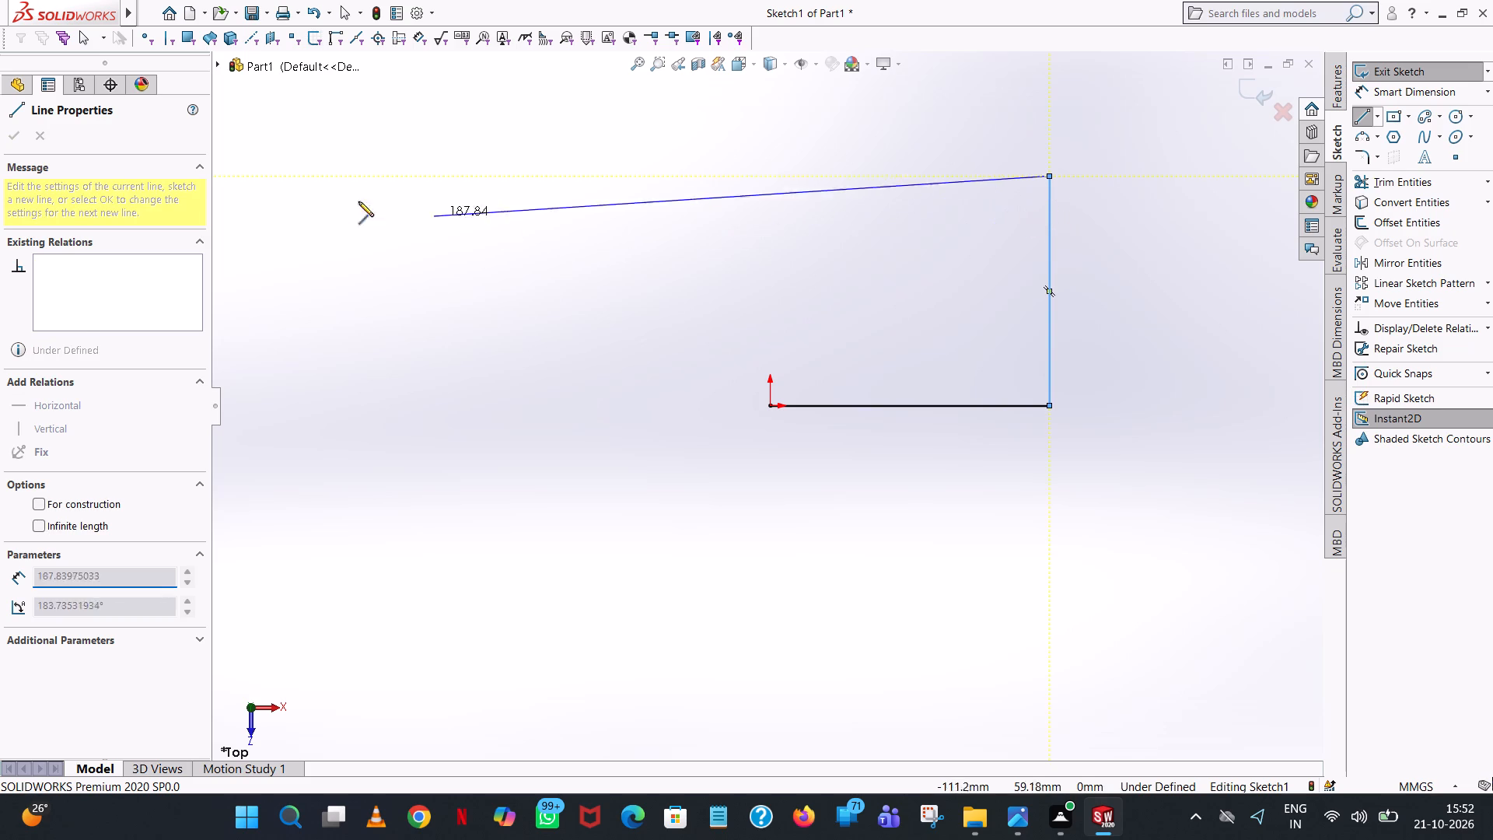
left_click(355, 178)
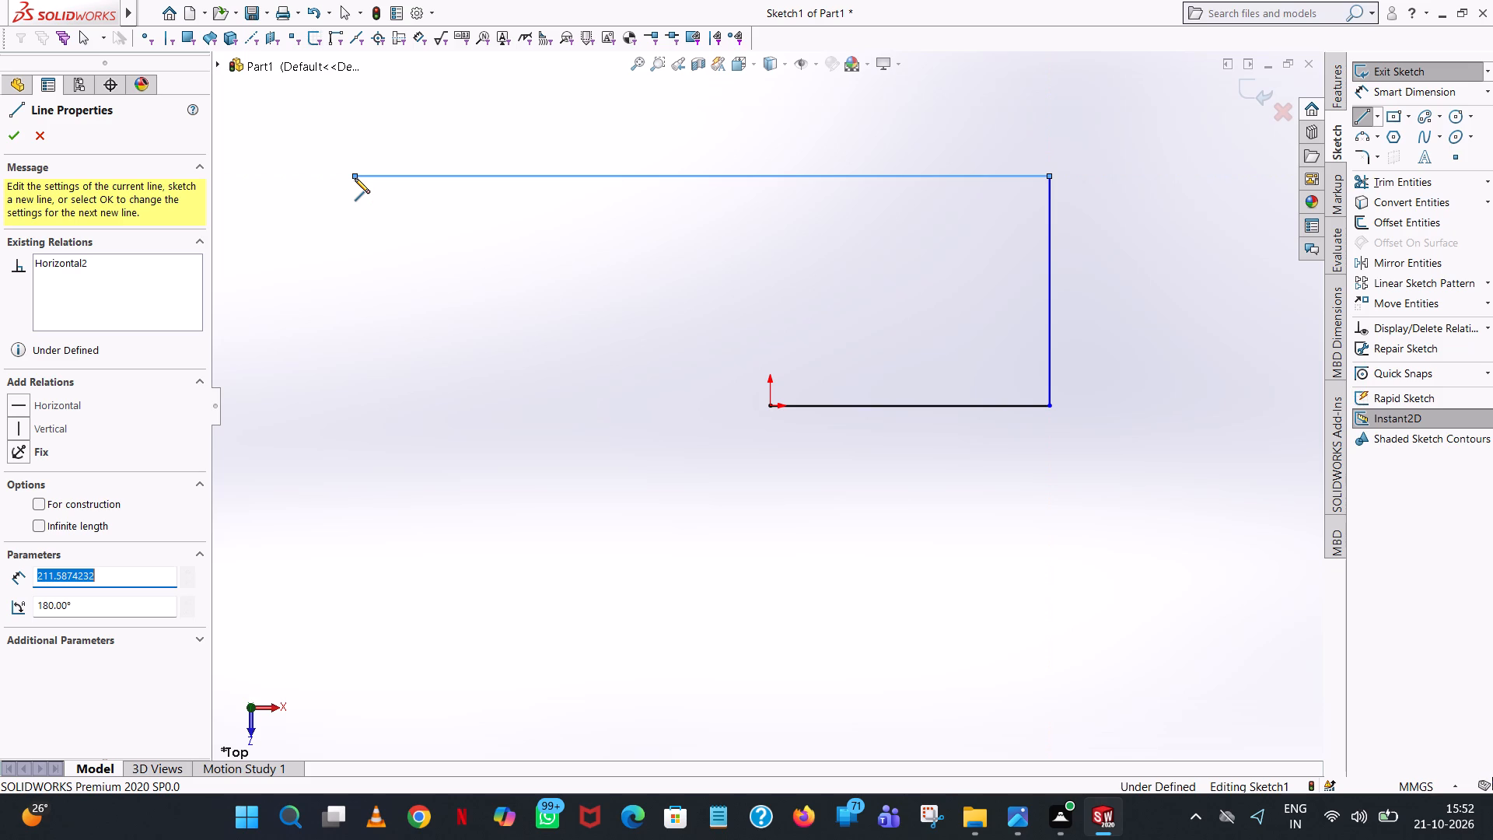
type("170")
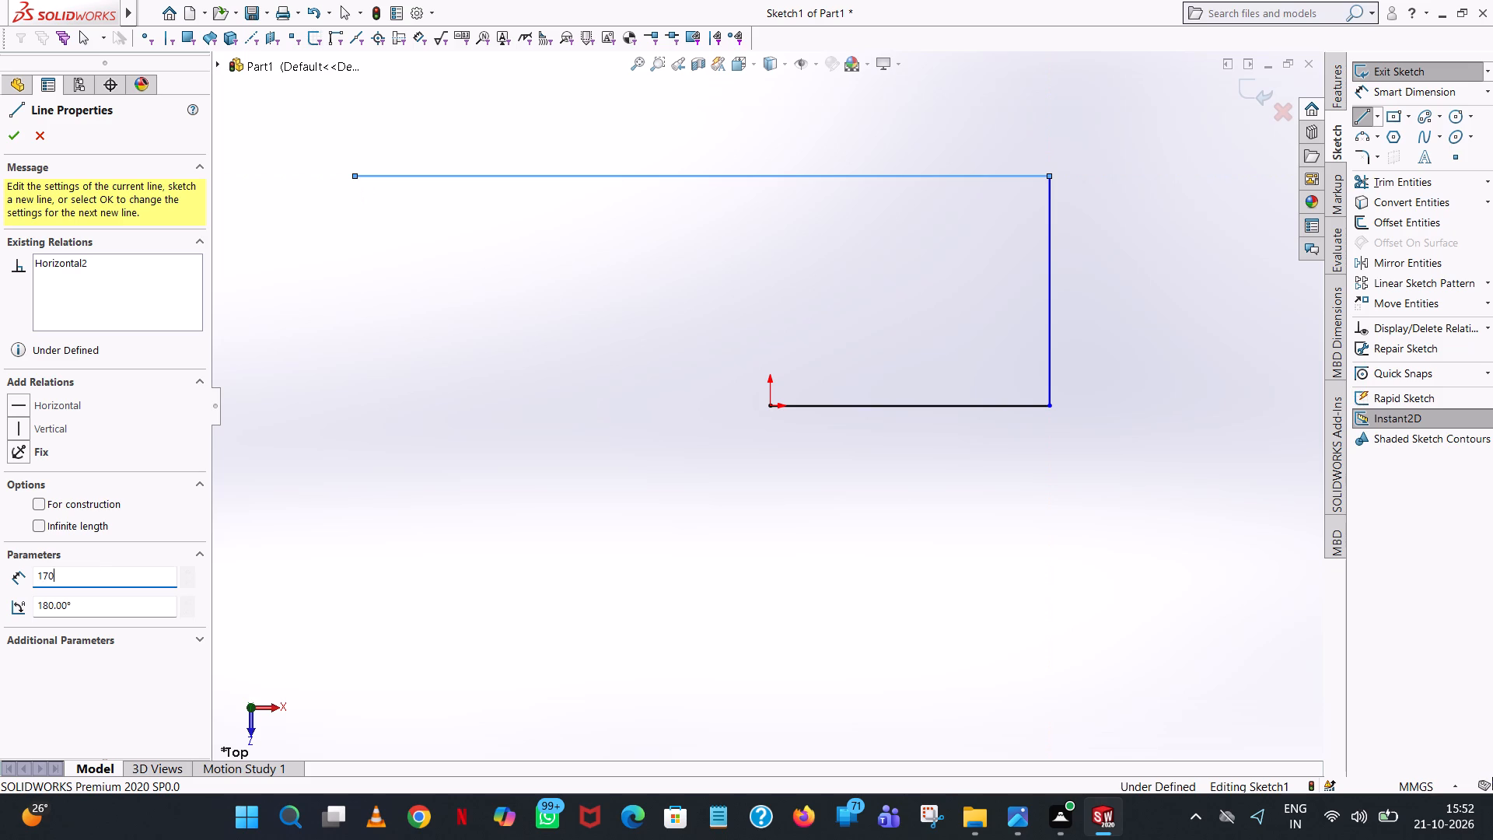
key("Return")
left_click(491, 680)
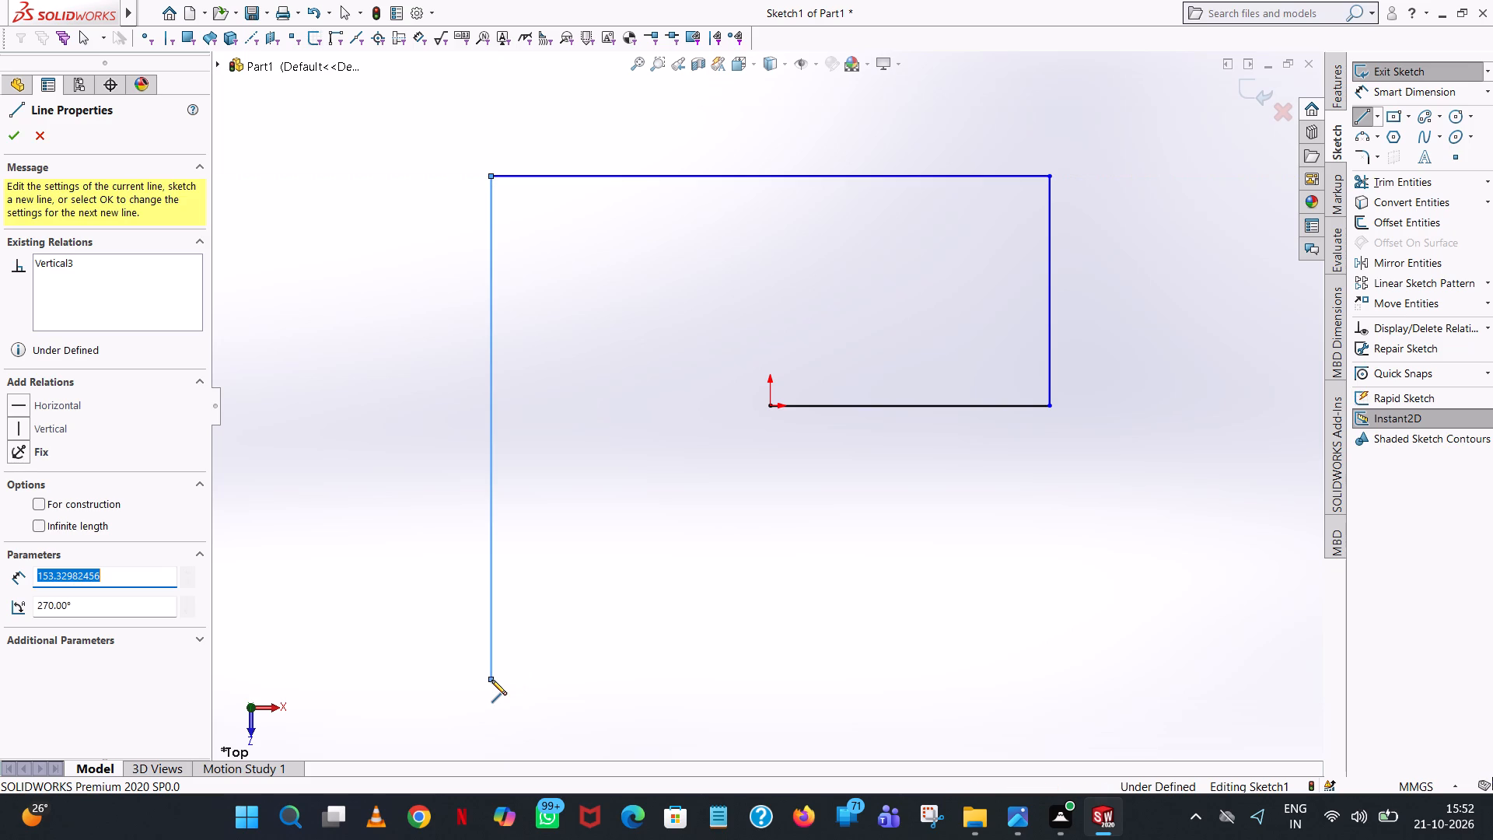
type("140")
key("Return")
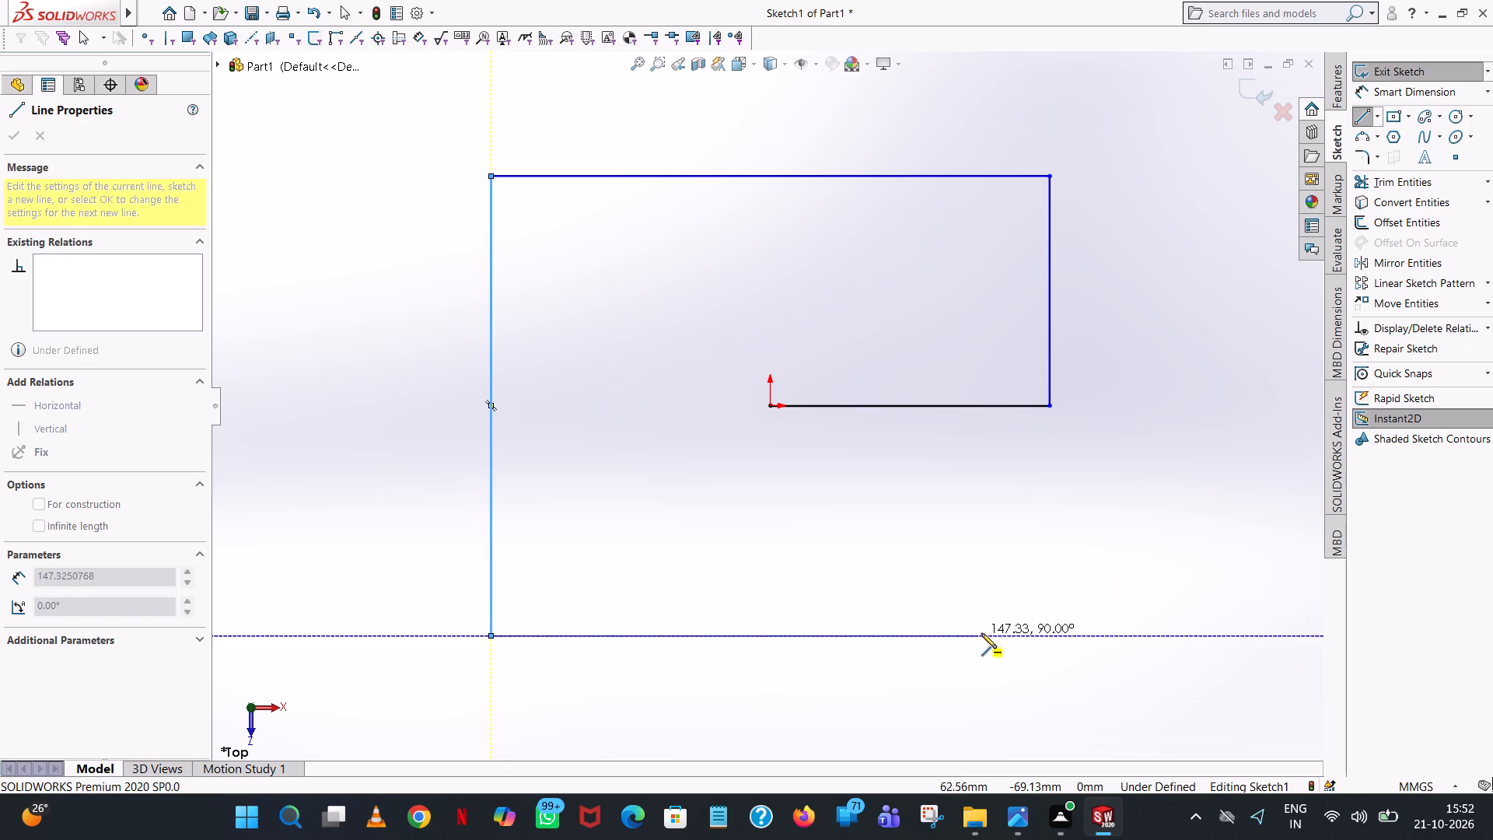
left_click(1047, 636)
left_click(1049, 405)
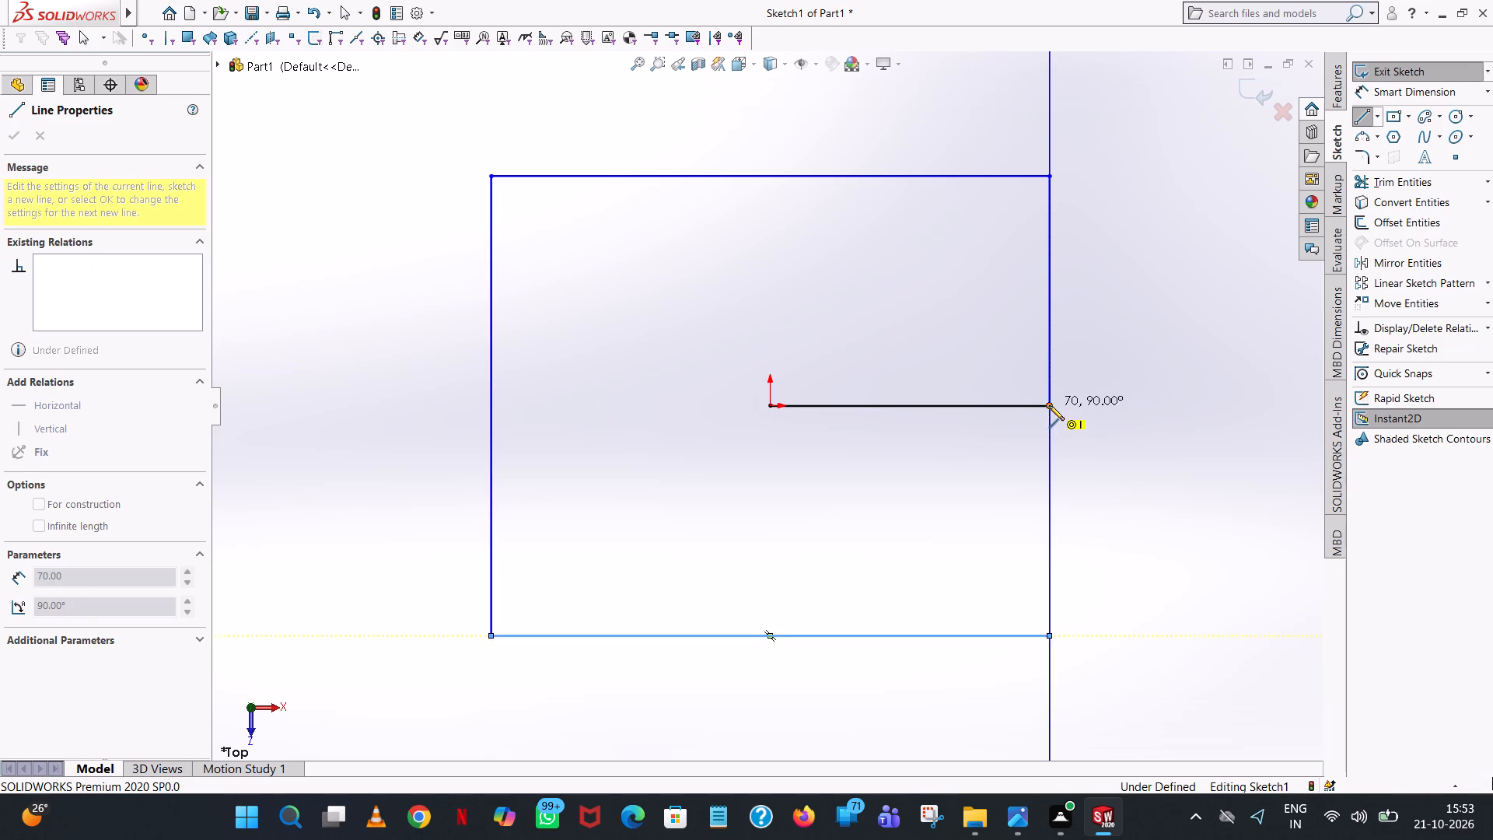
right_click(1049, 405)
left_click(1085, 418)
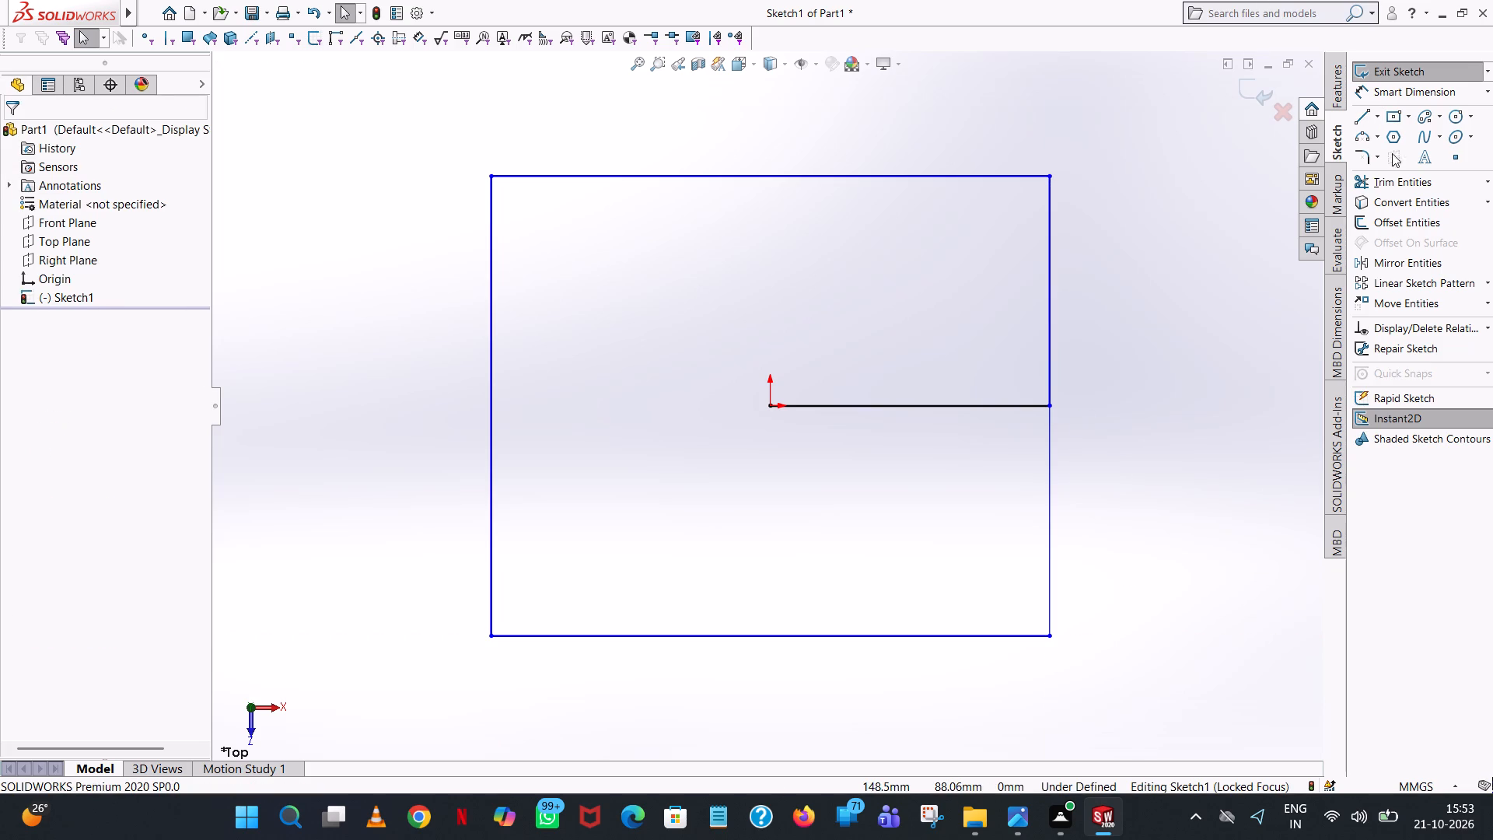
Trim away the horizontal line between the origin and the rectangle's right edge.
left_click(1421, 188)
left_click(862, 415)
left_click(882, 403)
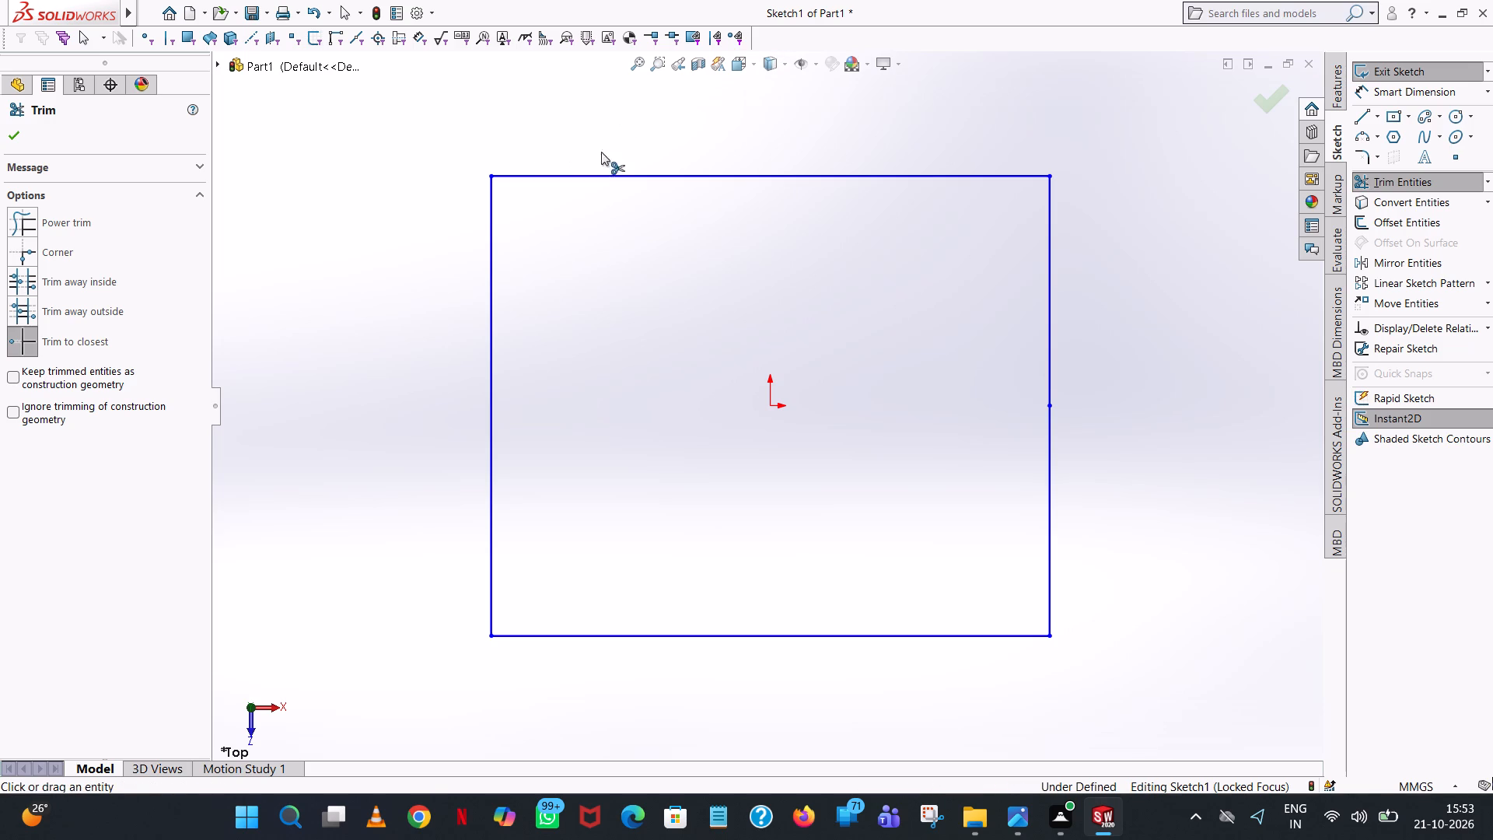
left_click(1357, 116)
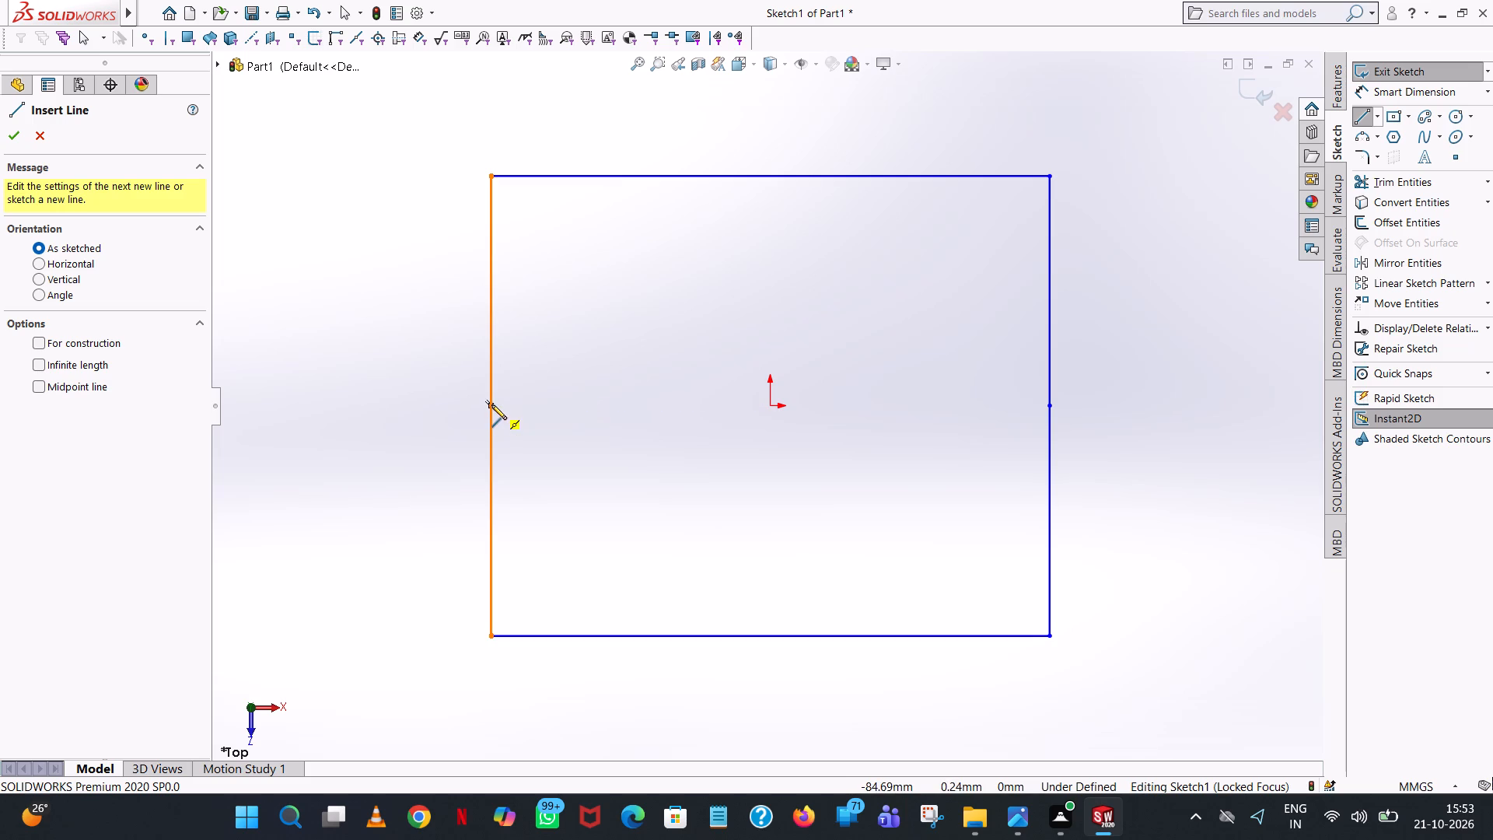
left_click(7, 136)
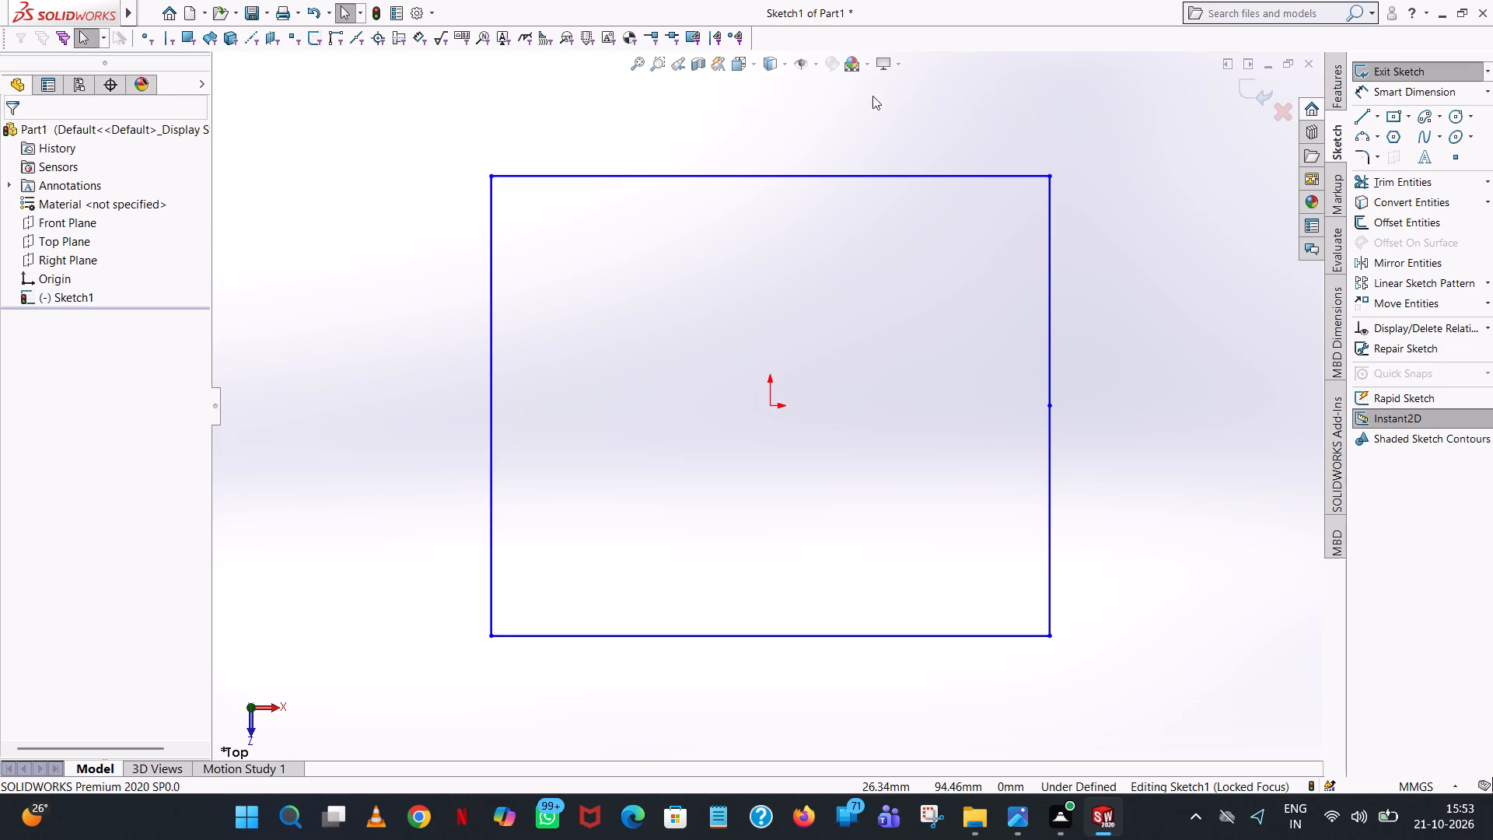
Dimension the rectangle's overall width above its top edge and its height beside its left edge.
left_click(1393, 84)
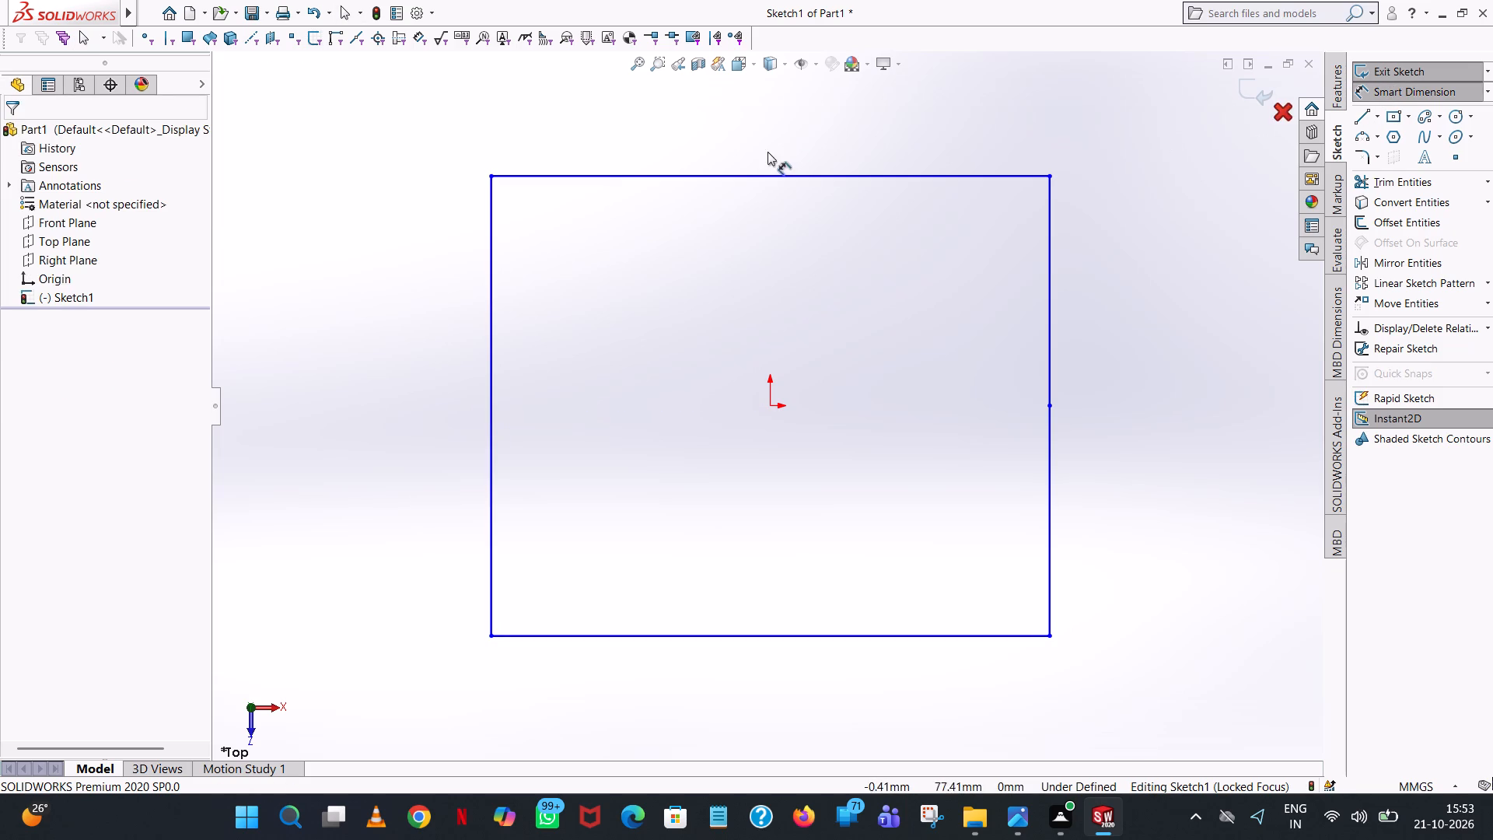
left_click(753, 174)
left_click(774, 110)
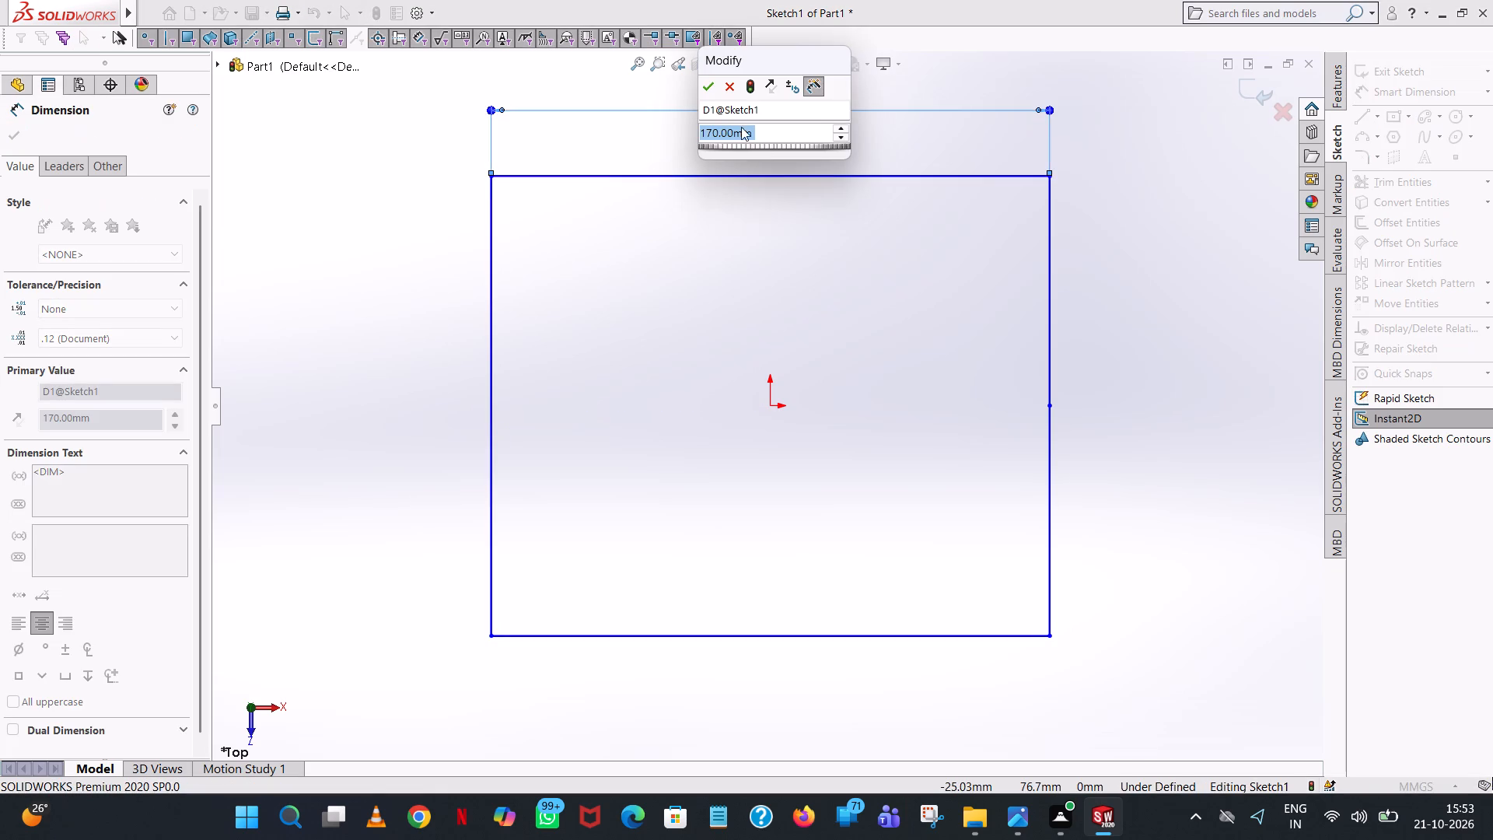
left_click(709, 87)
left_click(383, 215)
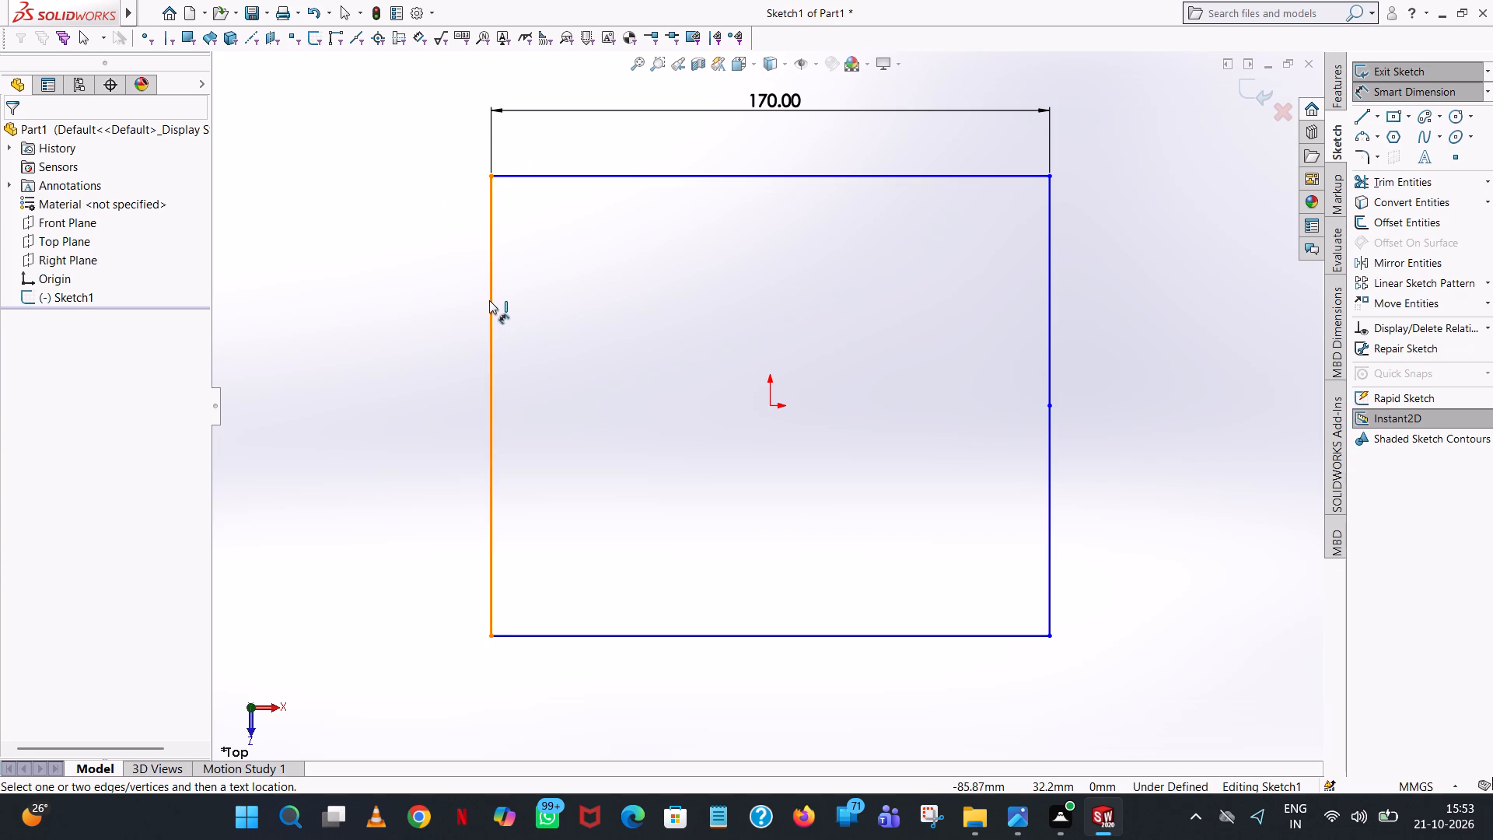
left_click(489, 300)
left_click(421, 295)
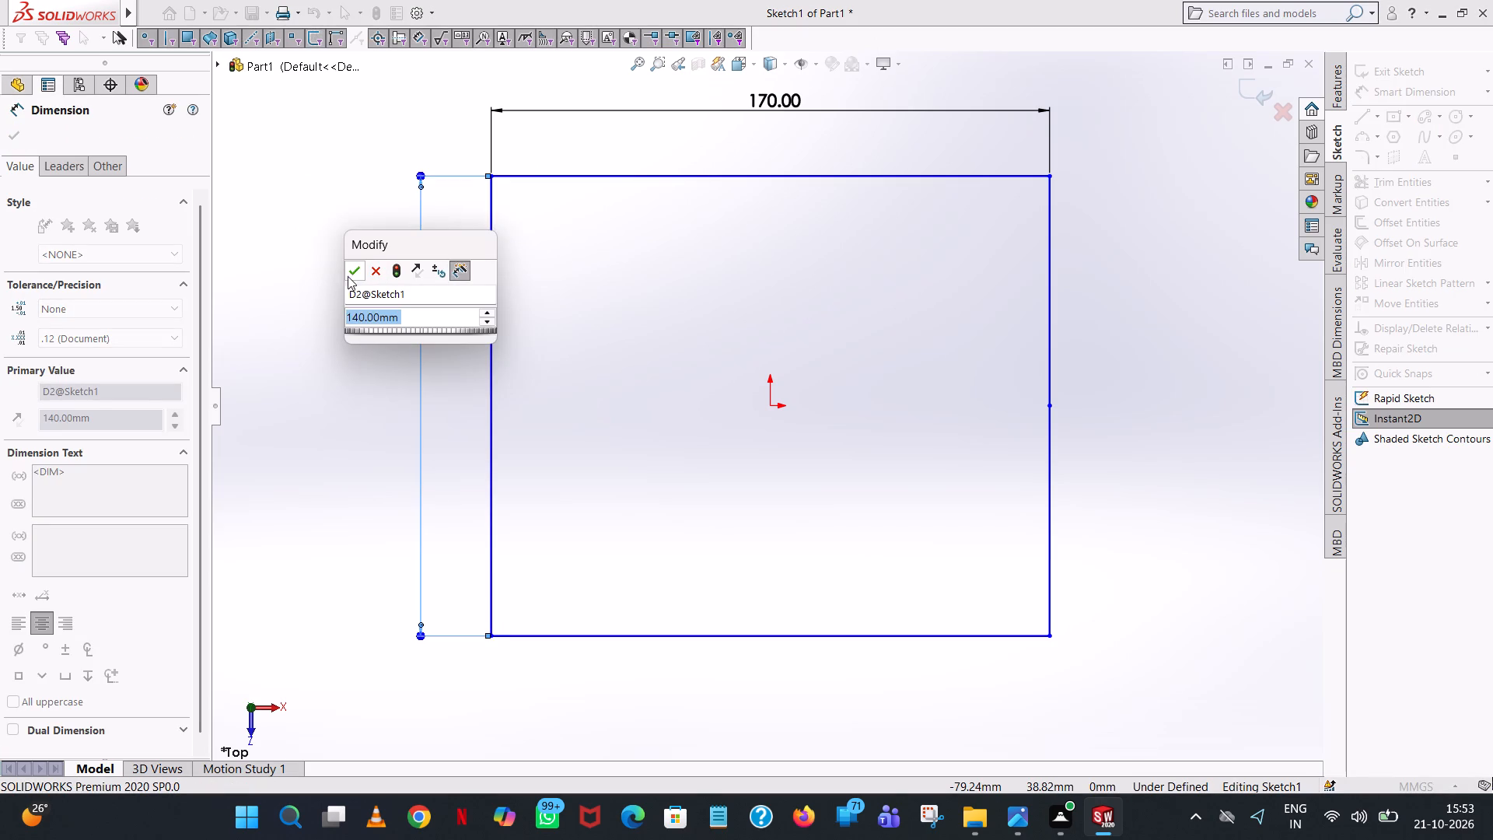
left_click(357, 274)
left_click(394, 167)
Dimension the distances from the origin to the rectangle's left edge and to its top edge.
left_click(489, 274)
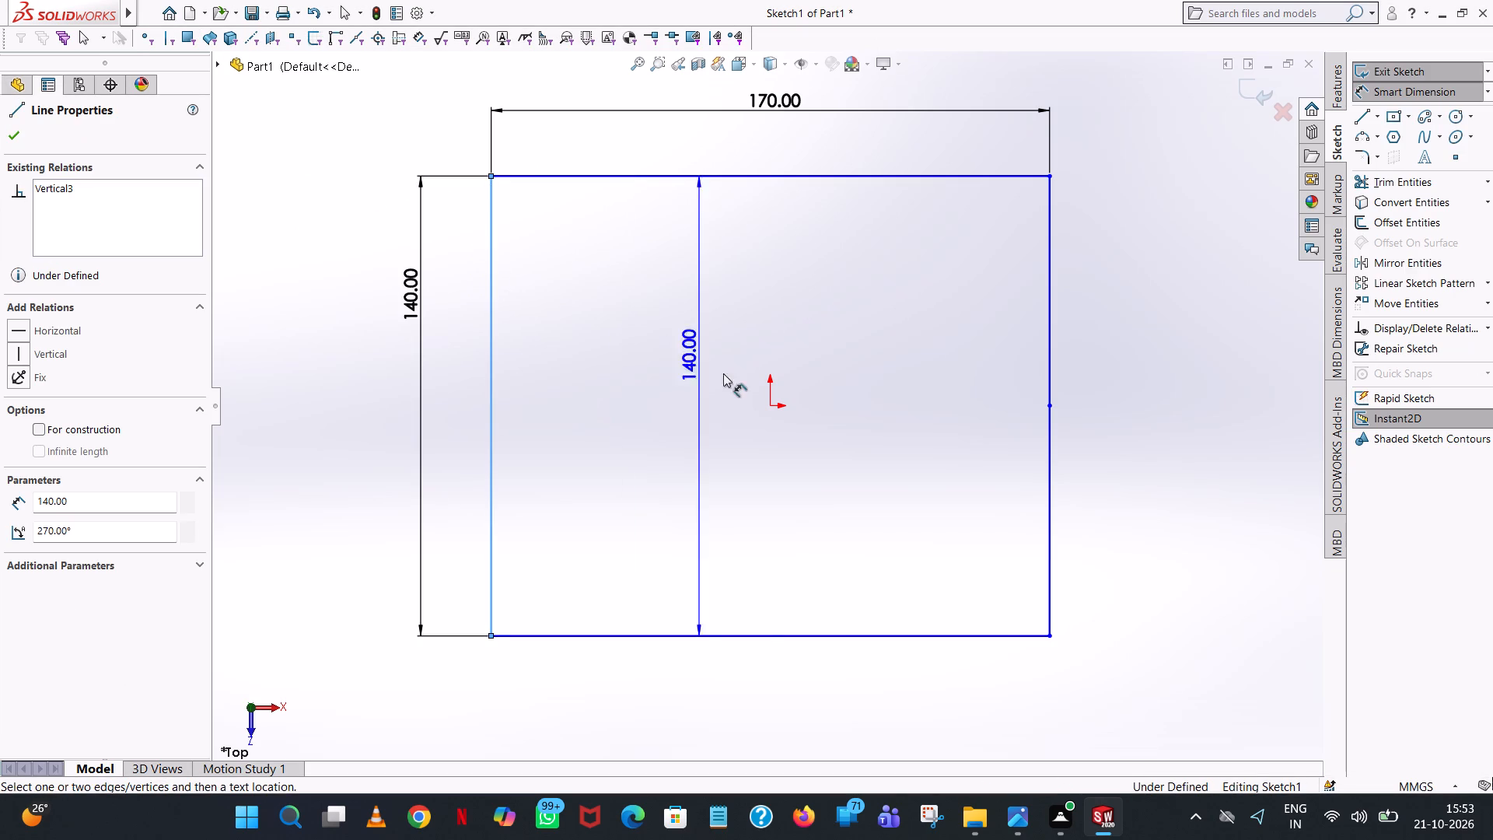
left_click(771, 407)
left_click(740, 673)
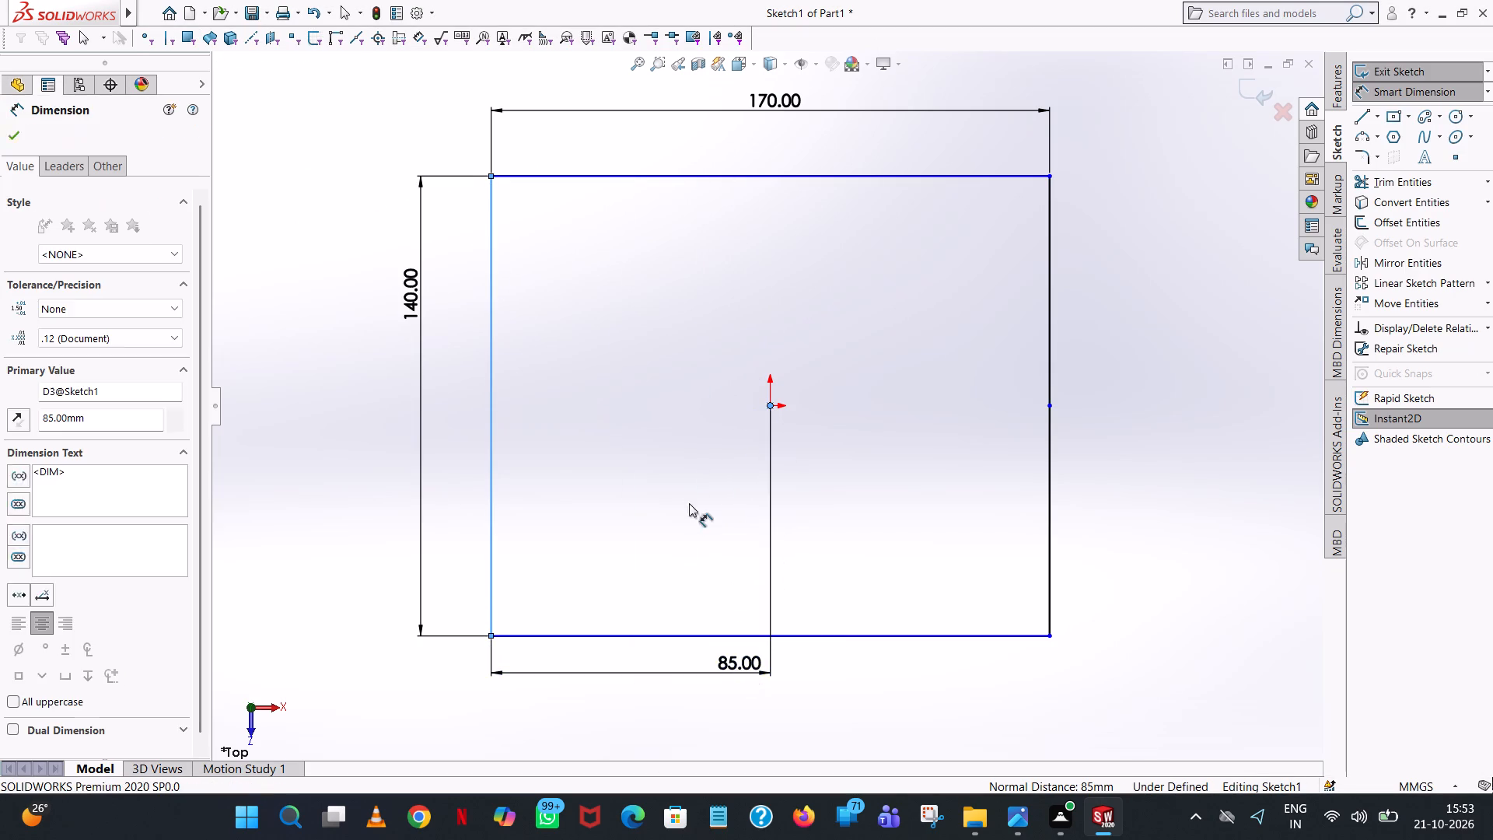
left_click(677, 650)
left_click(884, 338)
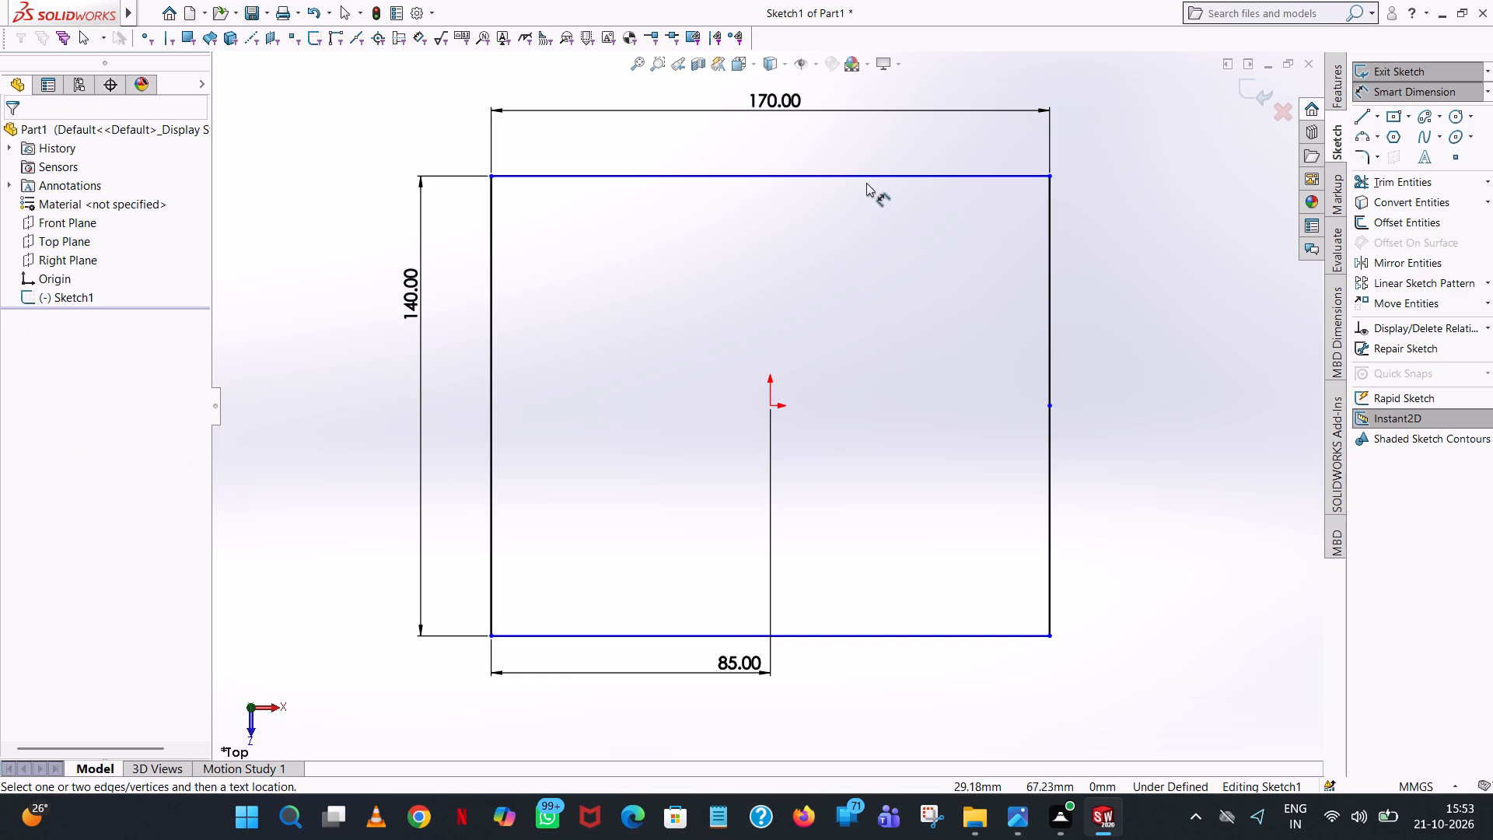
left_click(868, 176)
left_click(768, 404)
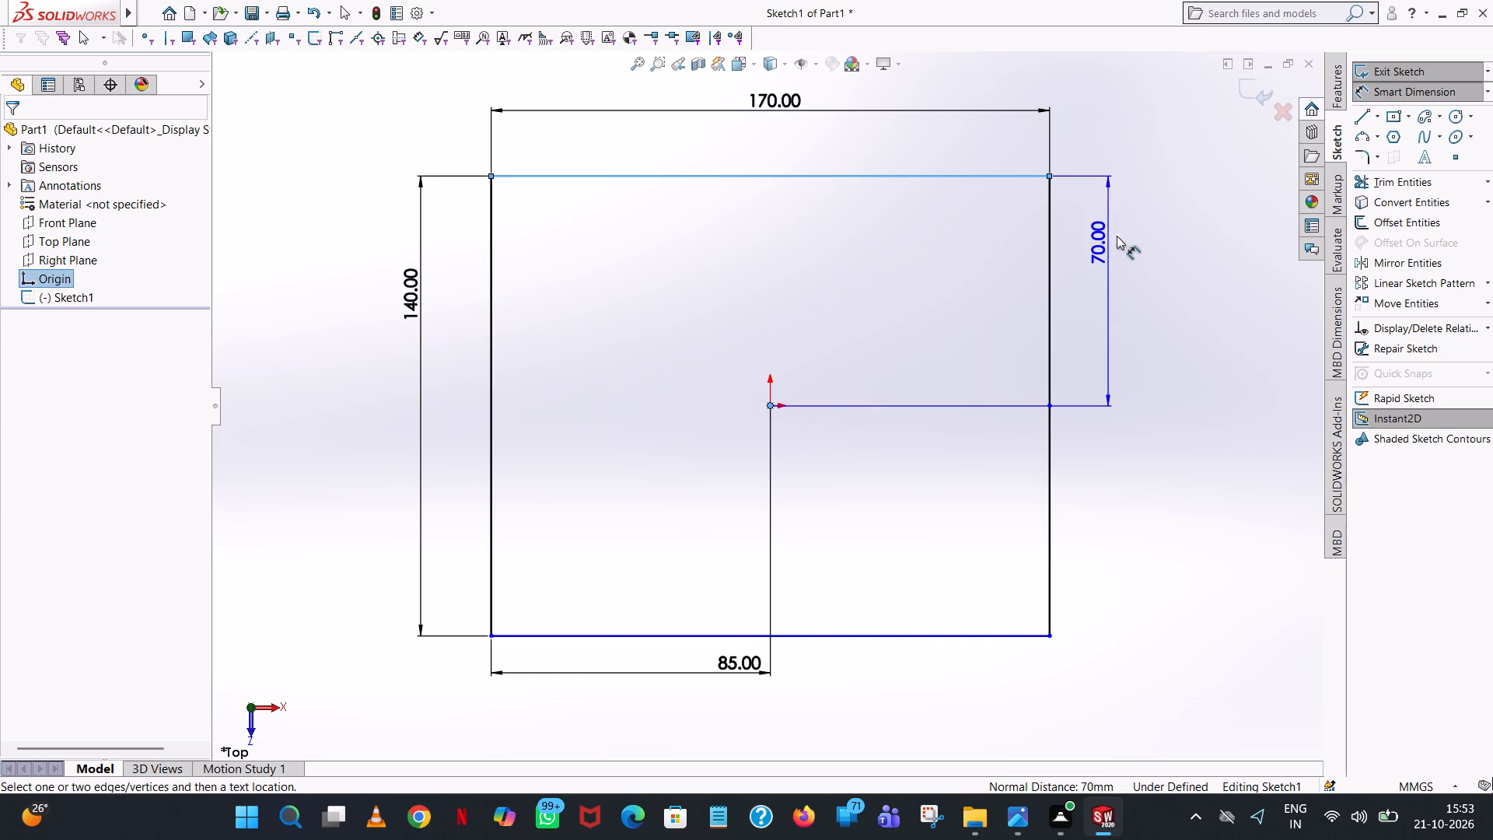
left_click(1117, 235)
left_click(1053, 205)
left_click(1131, 132)
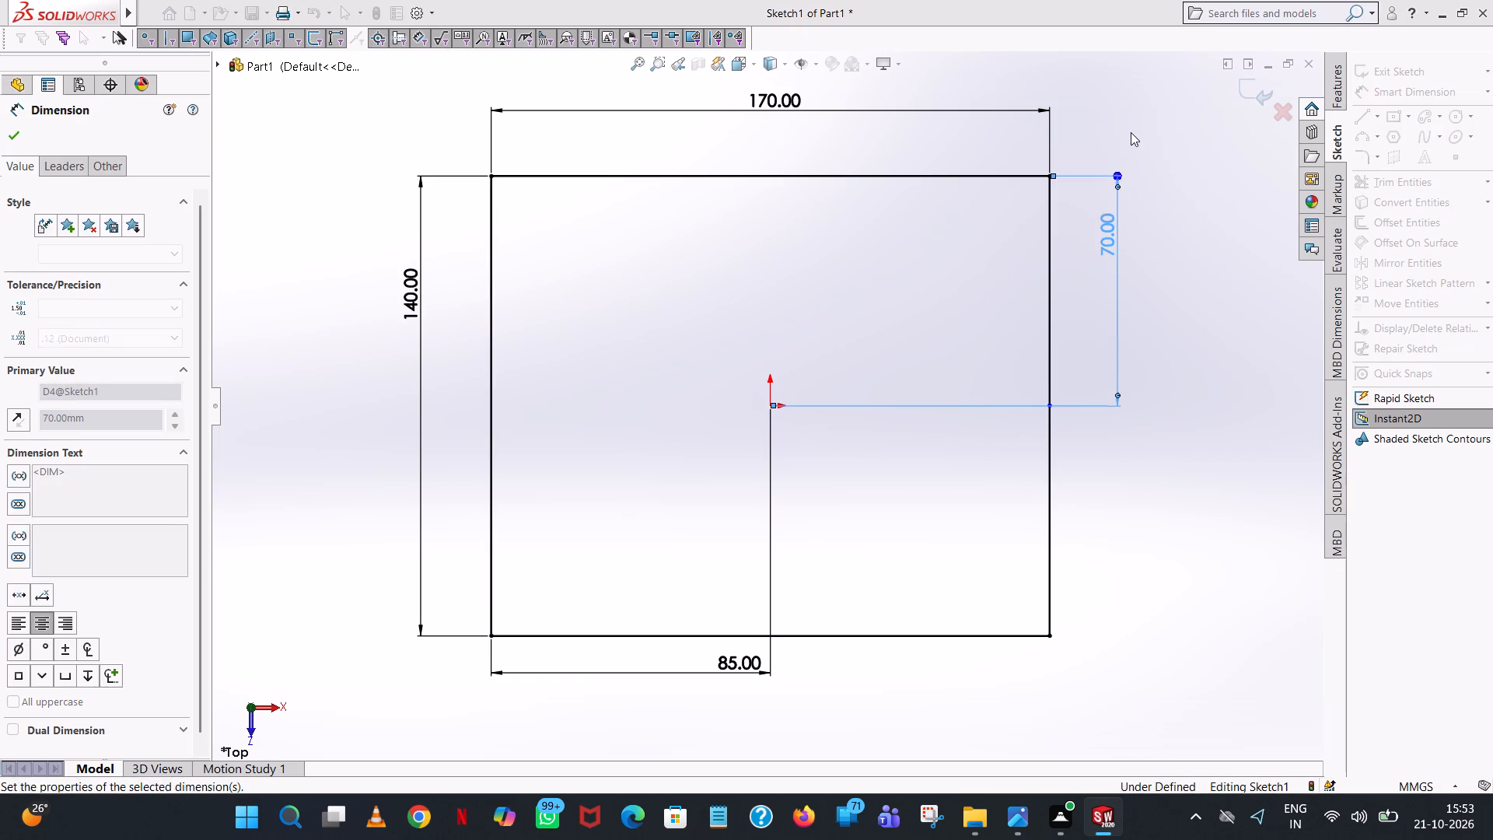
Extrude the rectangle as a blind boss 10 mm upward from the sketch plane.
left_click(1344, 91)
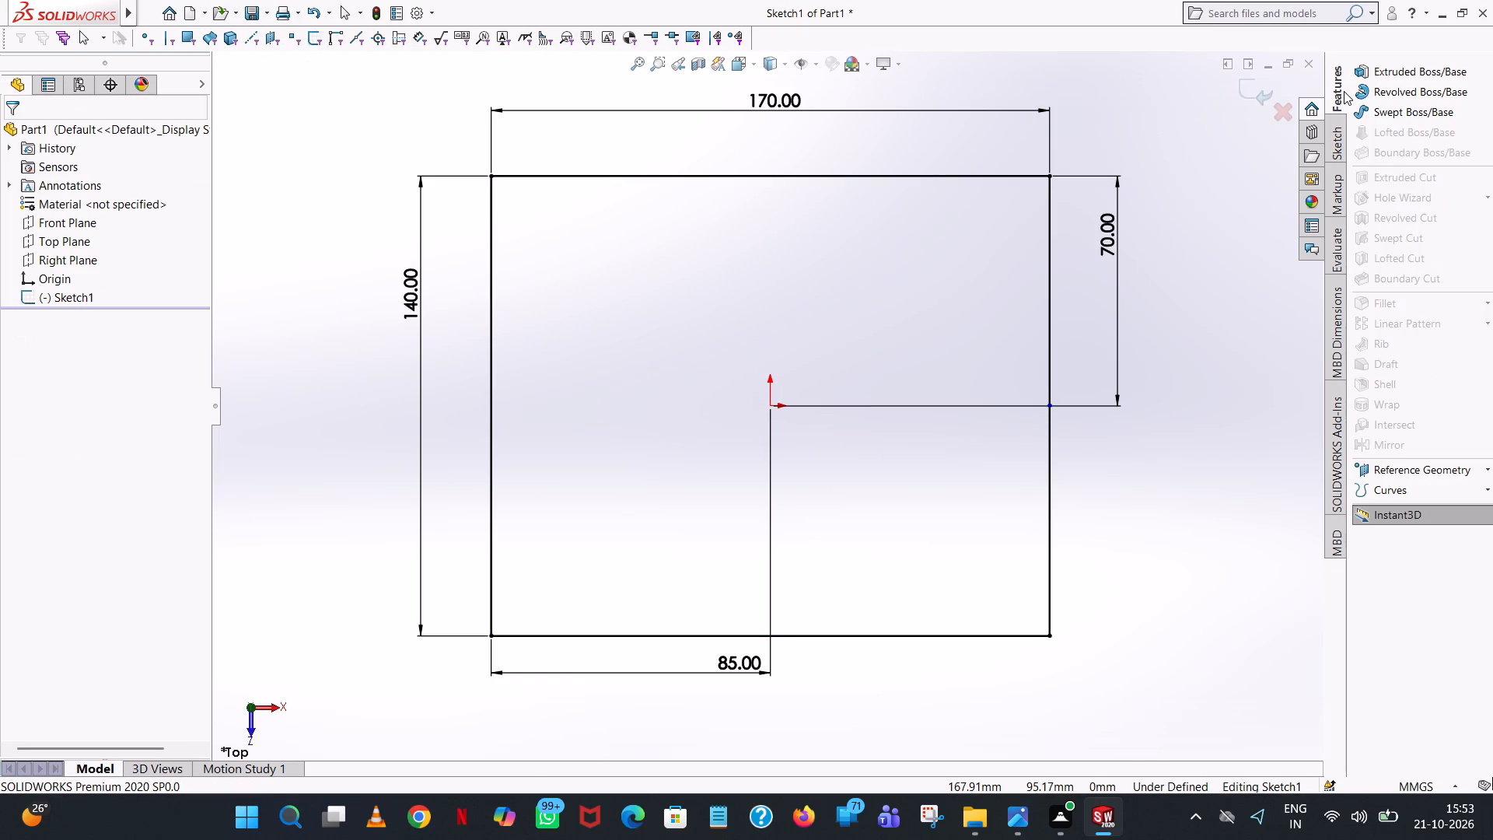
left_click(1396, 77)
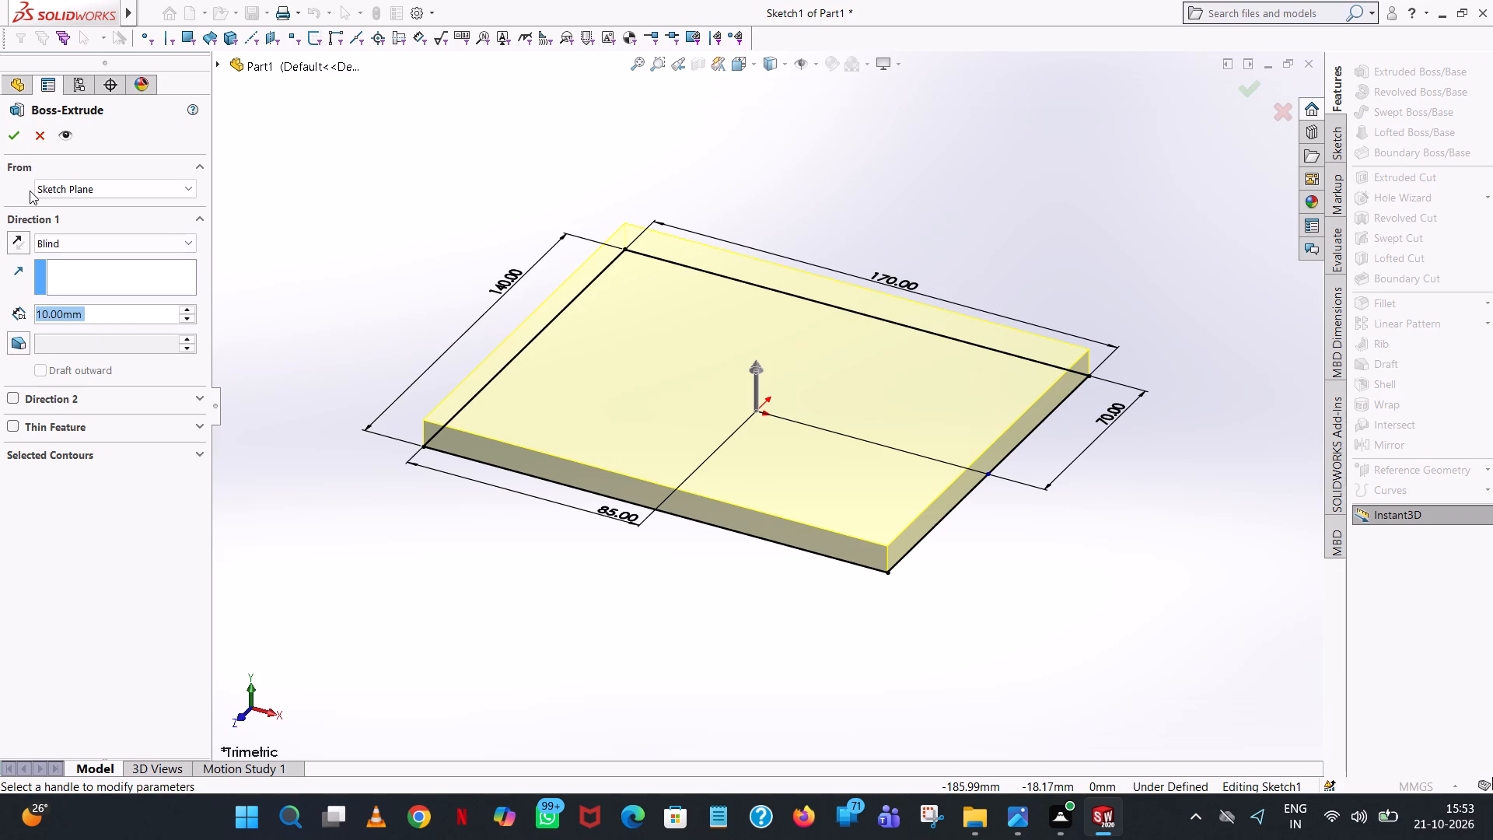
left_click(17, 141)
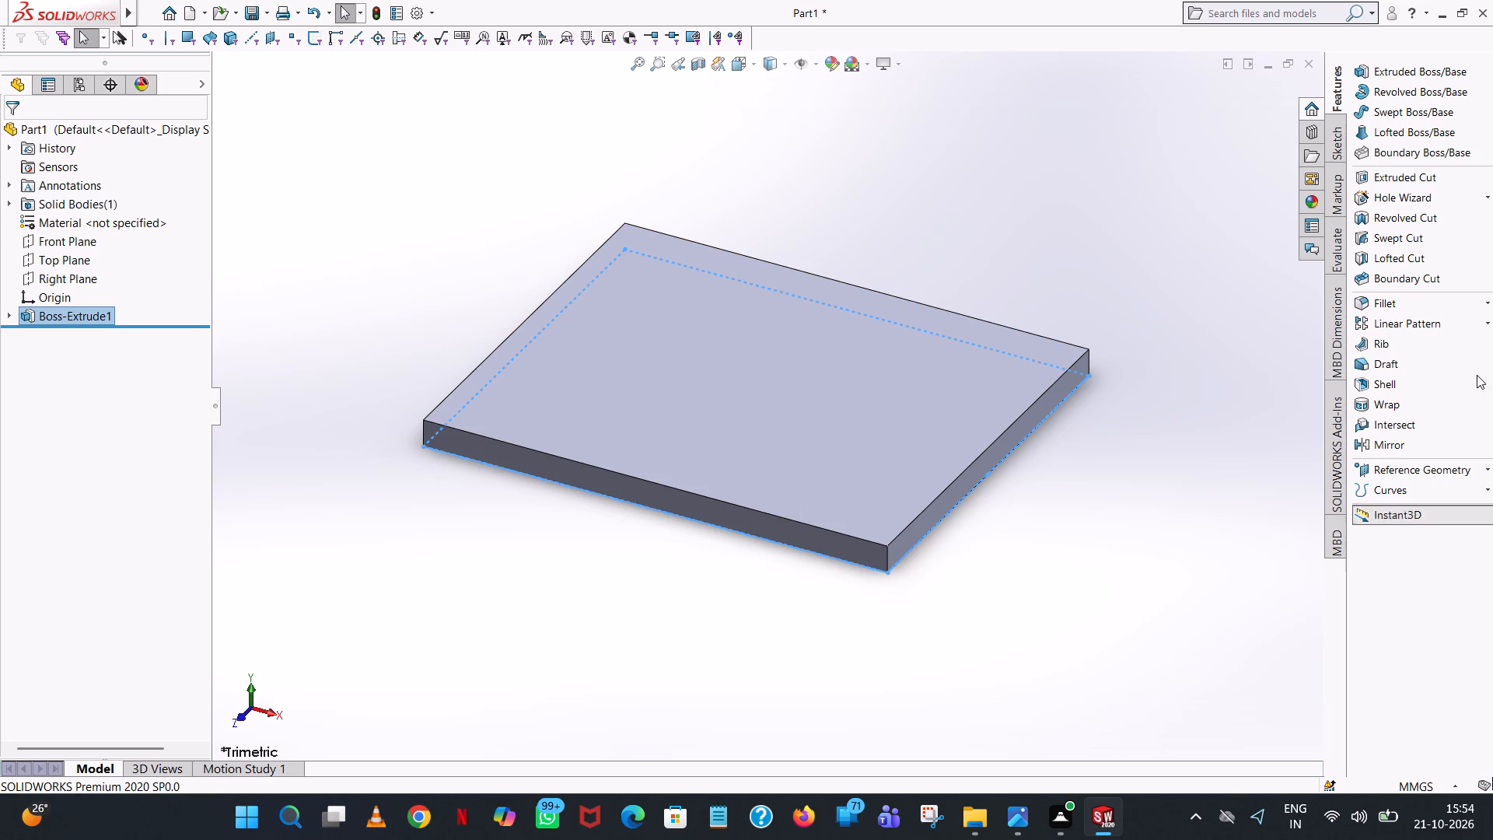
Fillet the base plate's front right vertical corner edge with an 18 mm symmetric radius.
left_click(1389, 303)
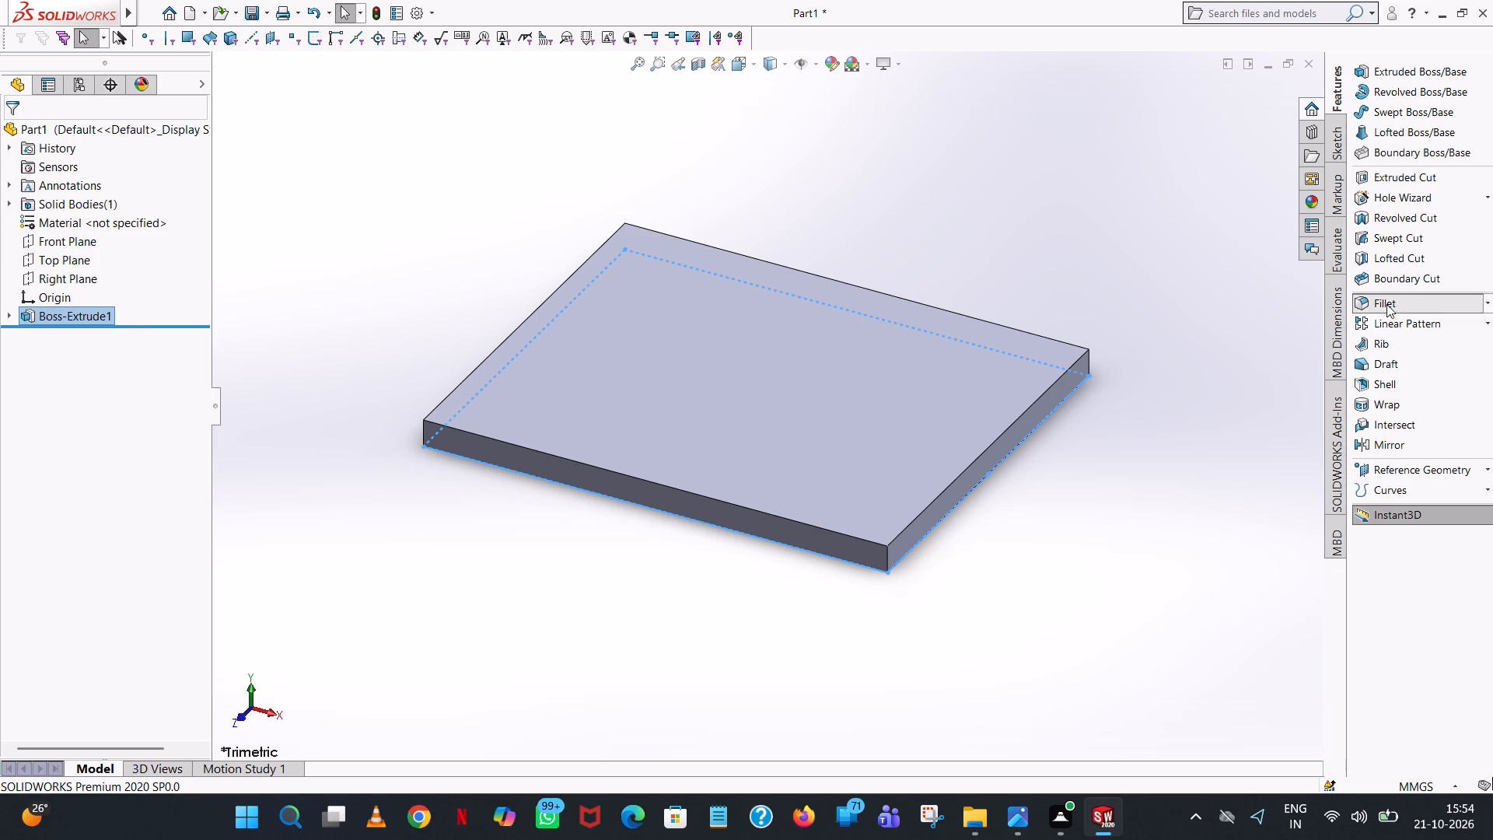
type("18")
key("Return")
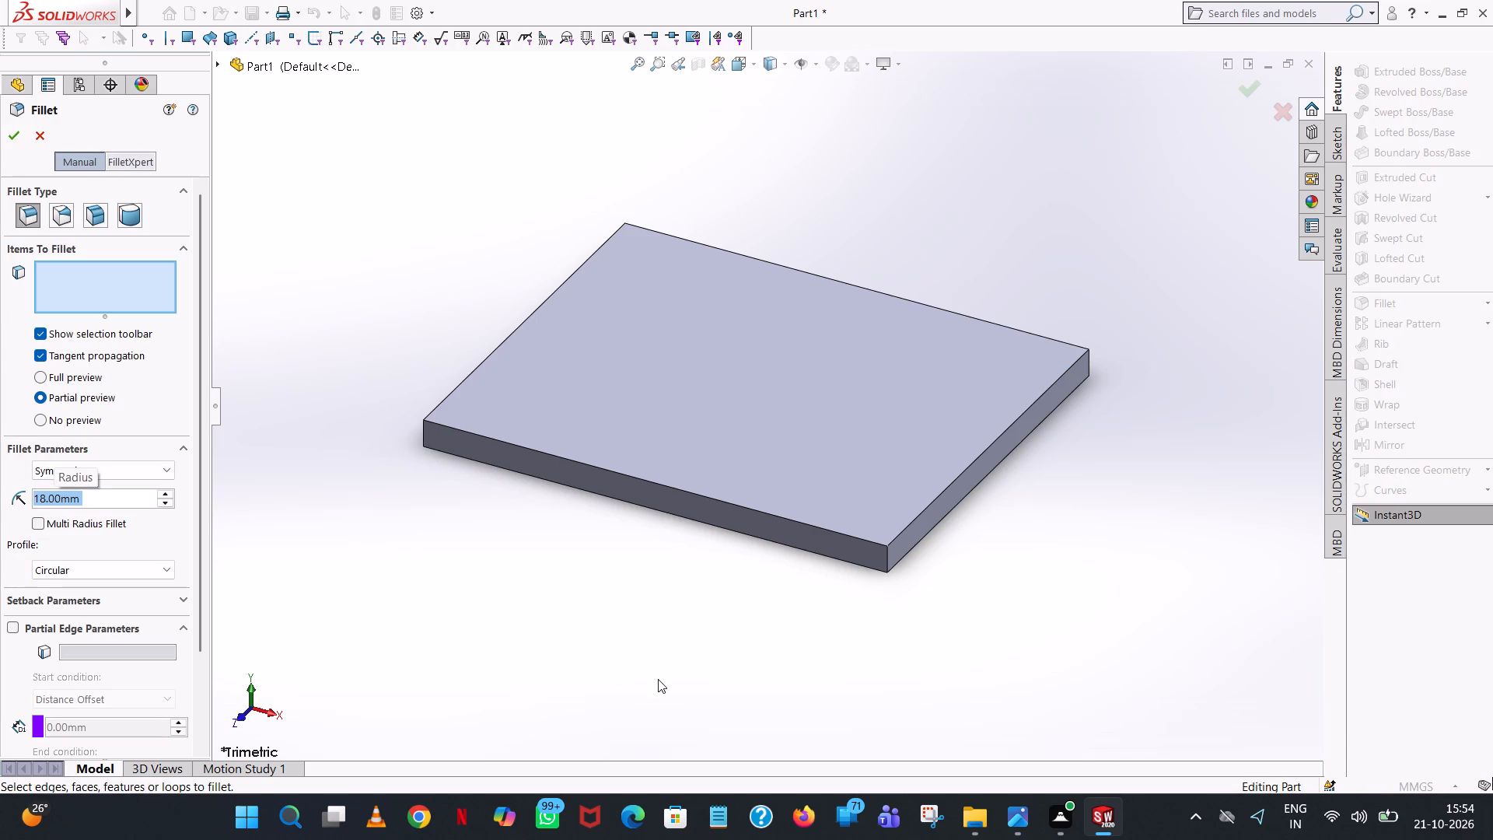
left_click(658, 679)
left_click(889, 561)
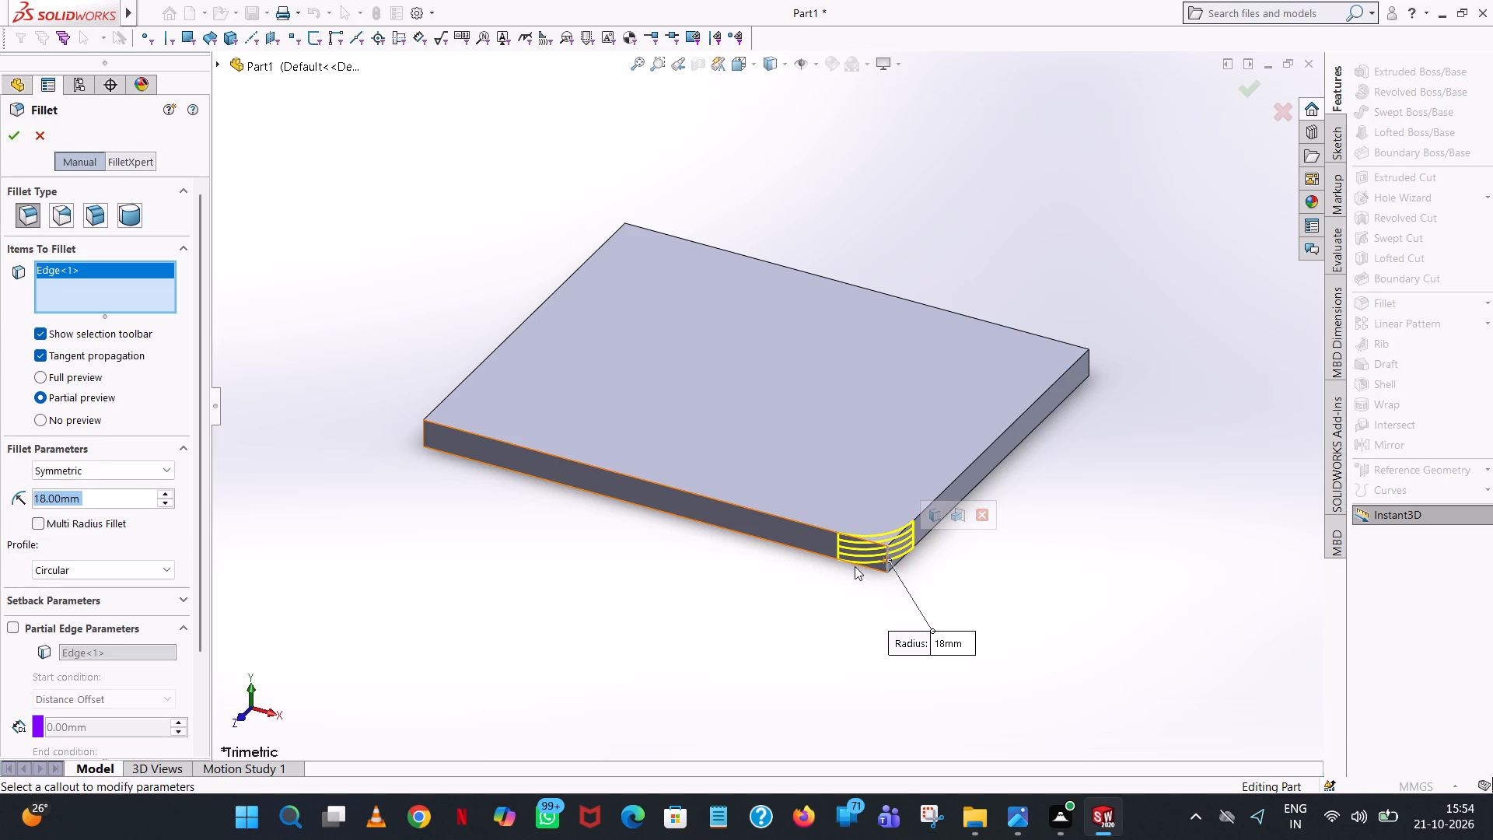
left_click(6, 134)
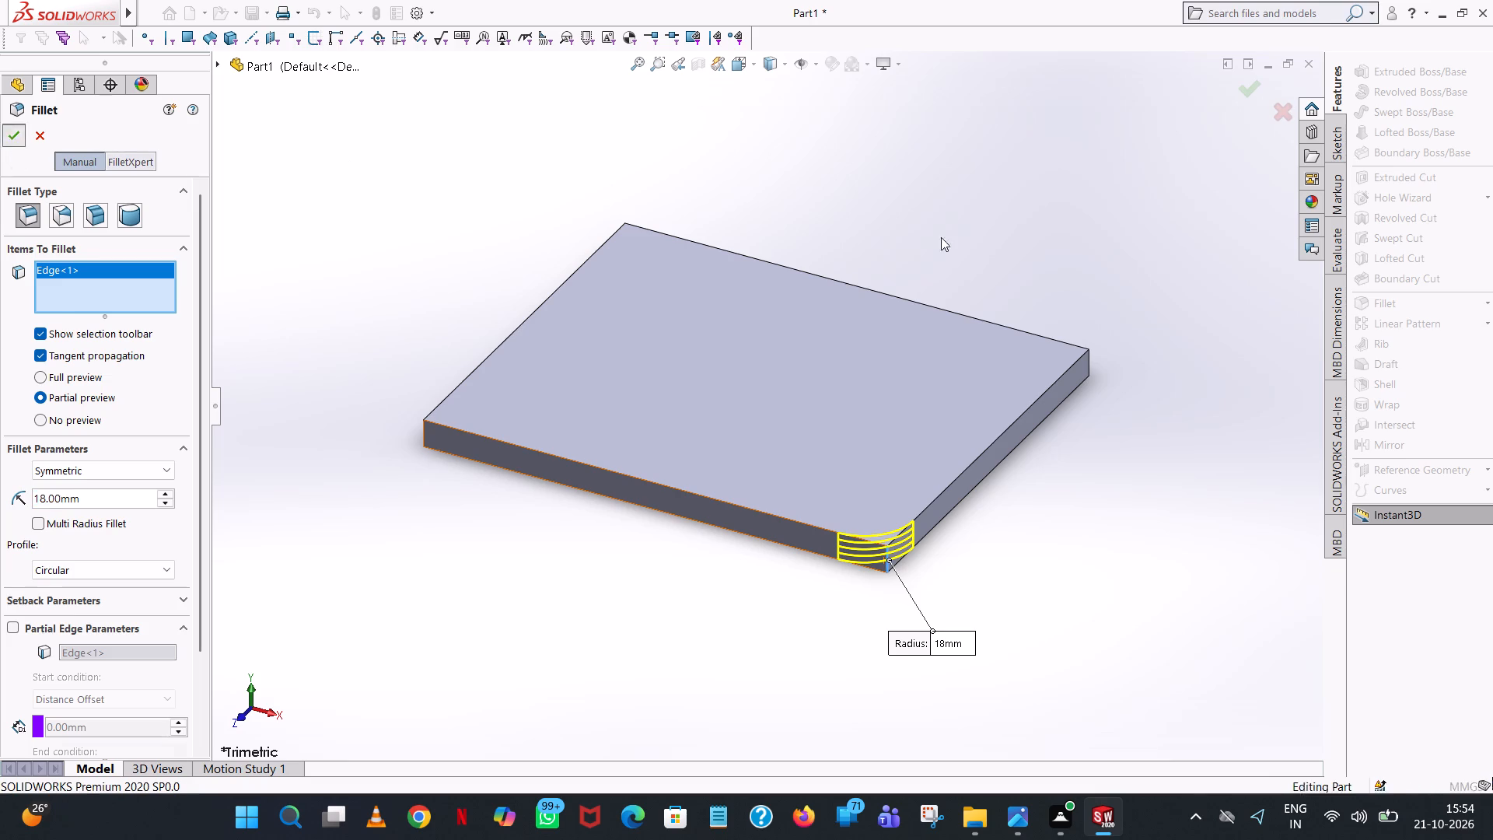
Fillet the base plate's front left vertical corner edge with an 18 mm symmetric radius.
left_click(1411, 313)
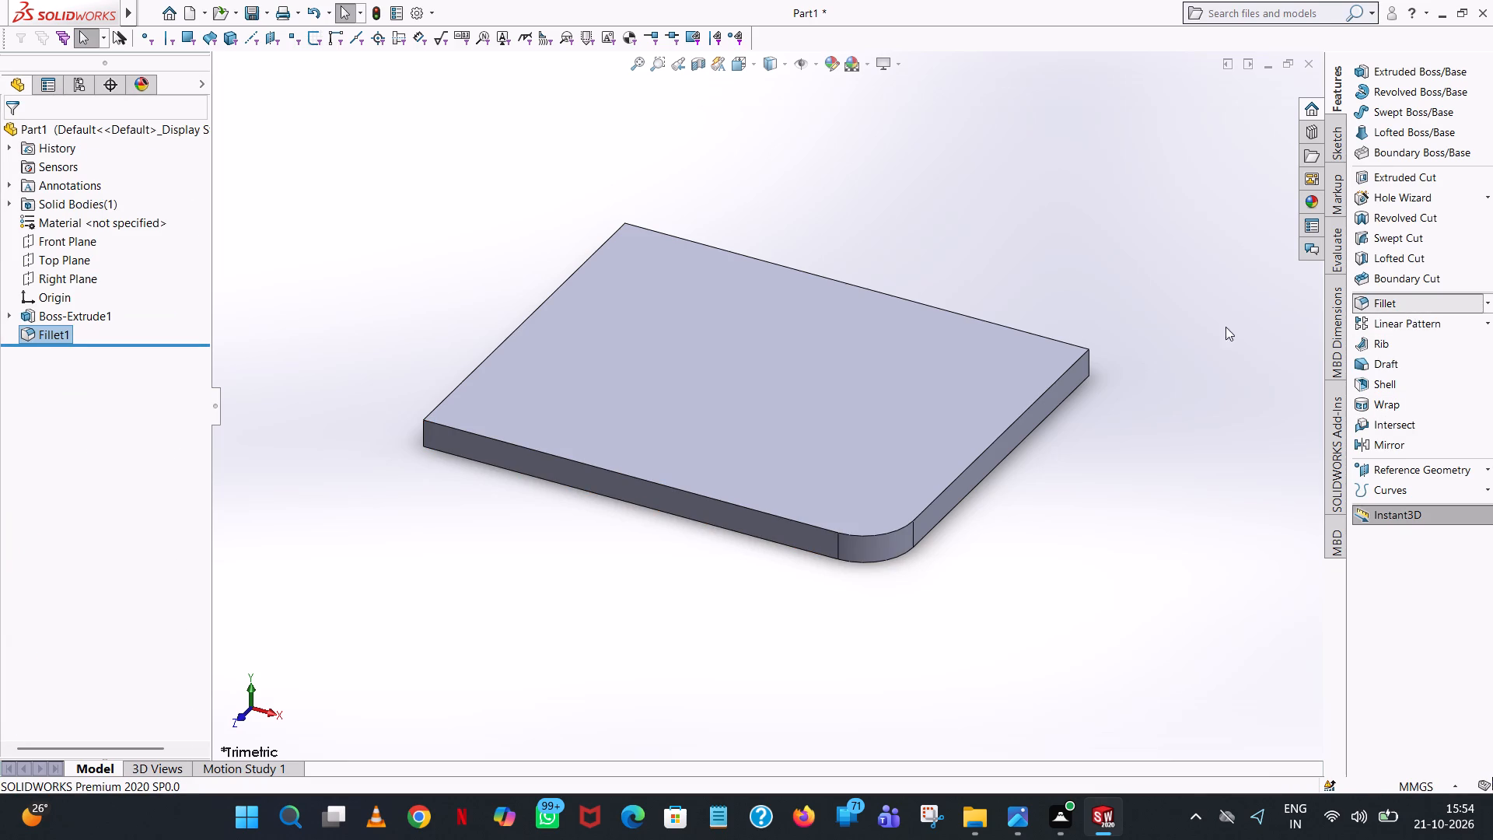
right_click_drag(1172, 285, 1065, 398)
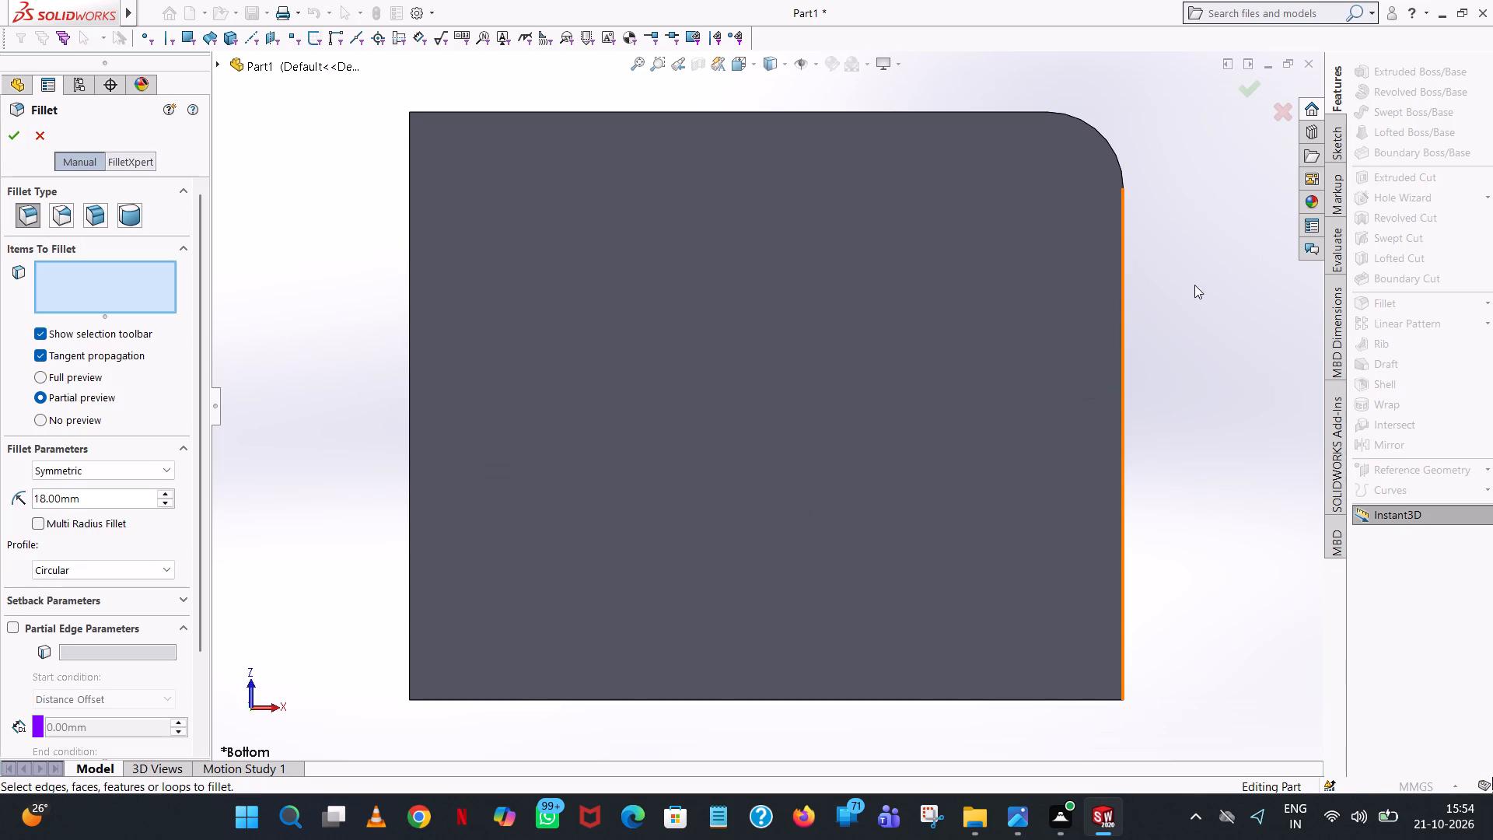
middle_click_drag(445, 139, 579, 306)
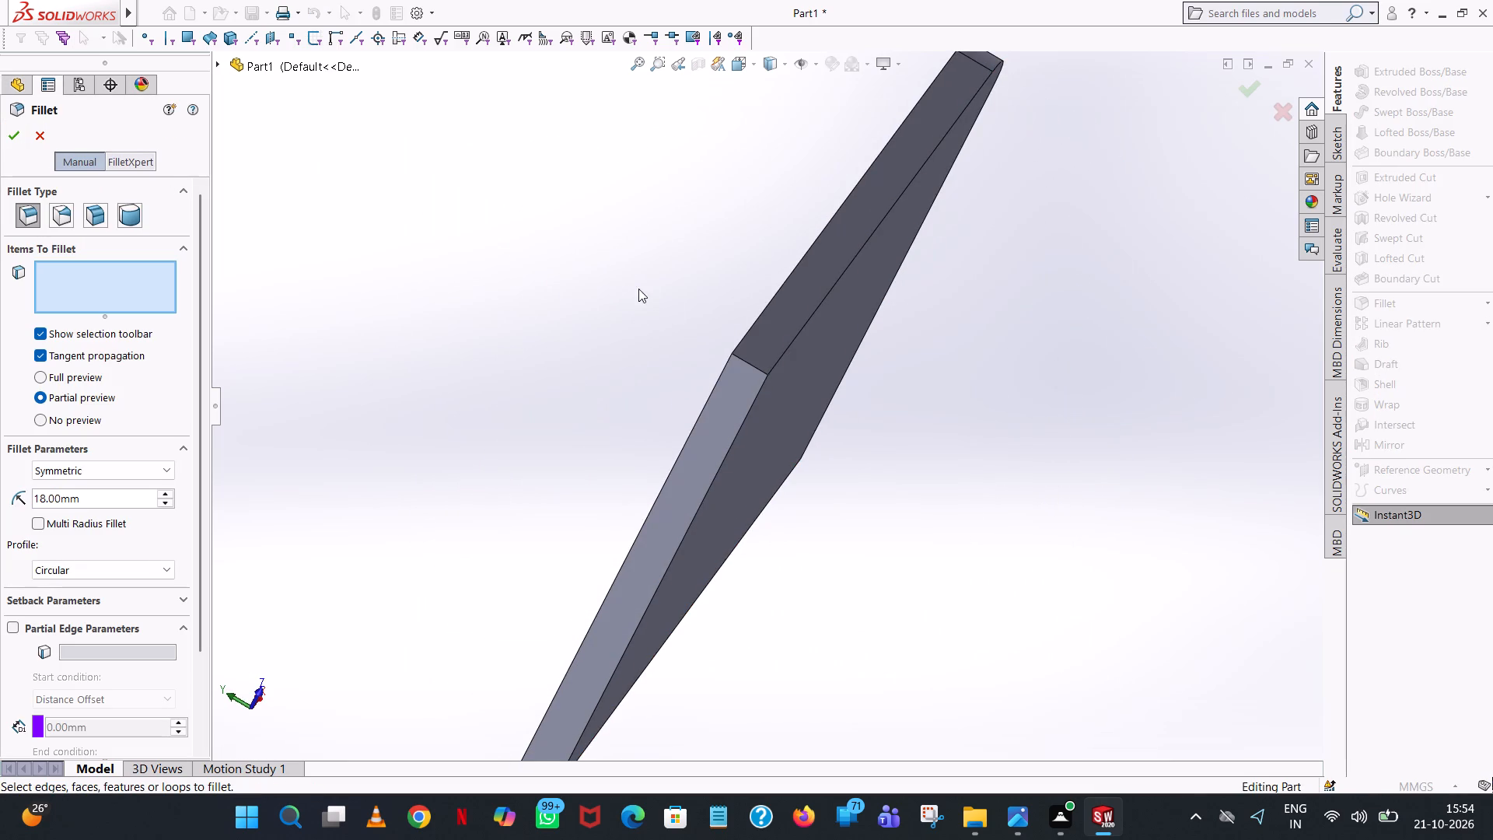
left_click(751, 364)
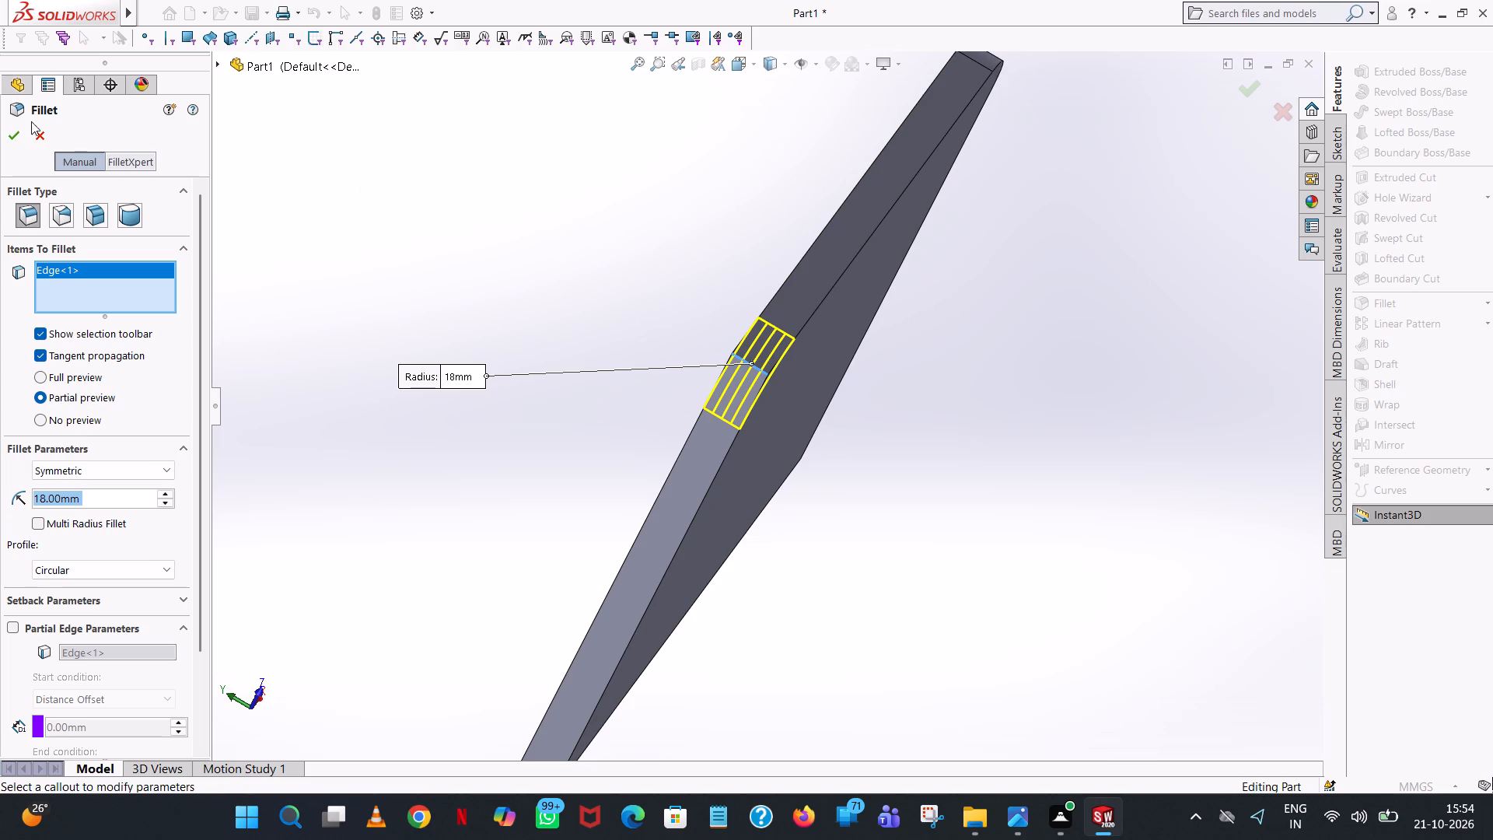
left_click(14, 135)
Fillet the base plate's rear left vertical corner edge with an 18 mm symmetric radius.
scroll(856, 486, "up", 5)
middle_click_drag(855, 482, 739, 295)
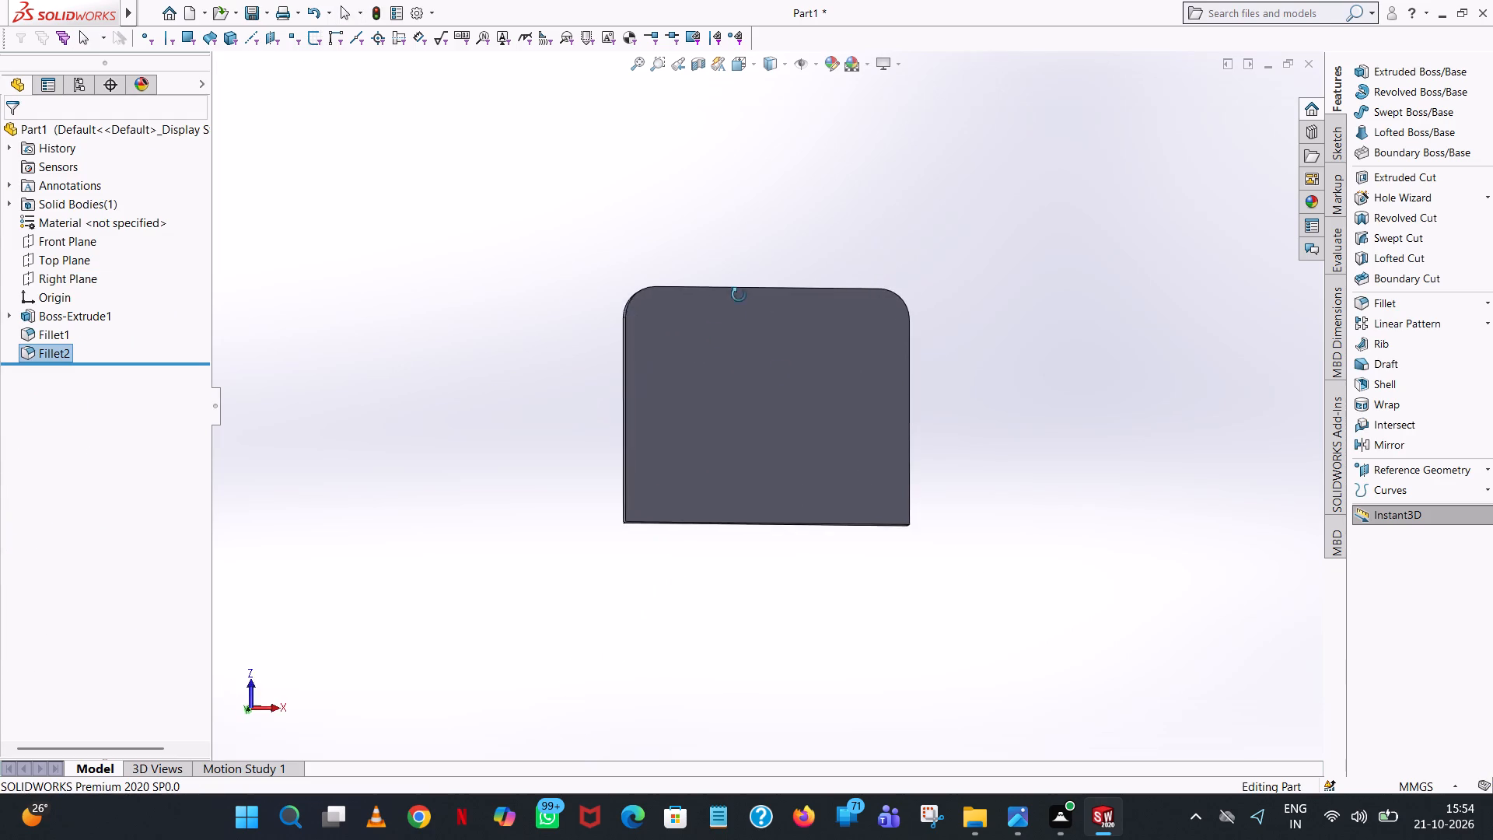
middle_click_drag(739, 295, 763, 264)
scroll(750, 341, "down", 1)
middle_click(925, 588)
scroll(924, 589, "down", 1)
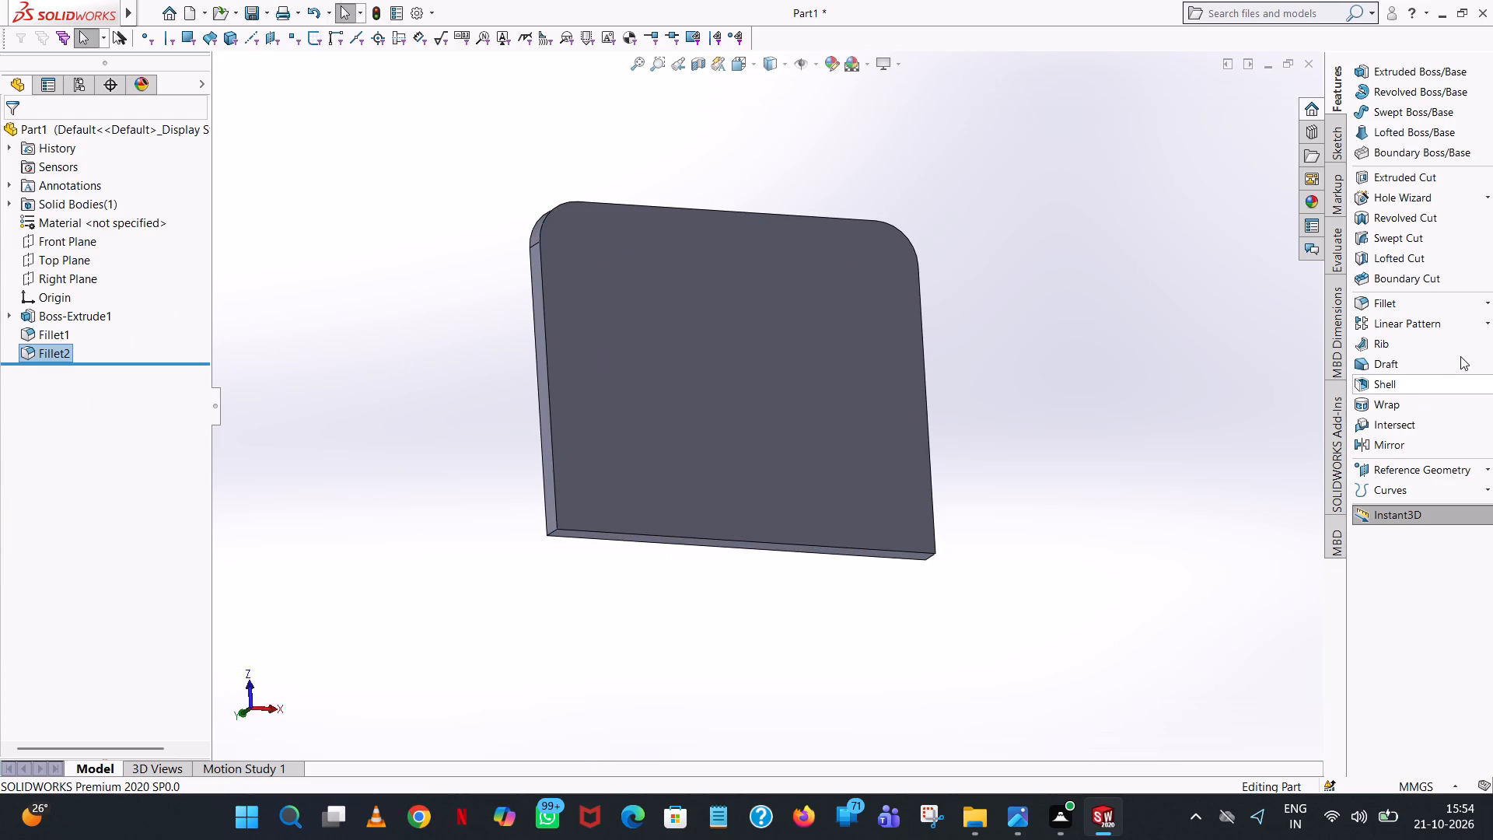
left_click(1386, 298)
middle_click_drag(488, 598, 544, 587)
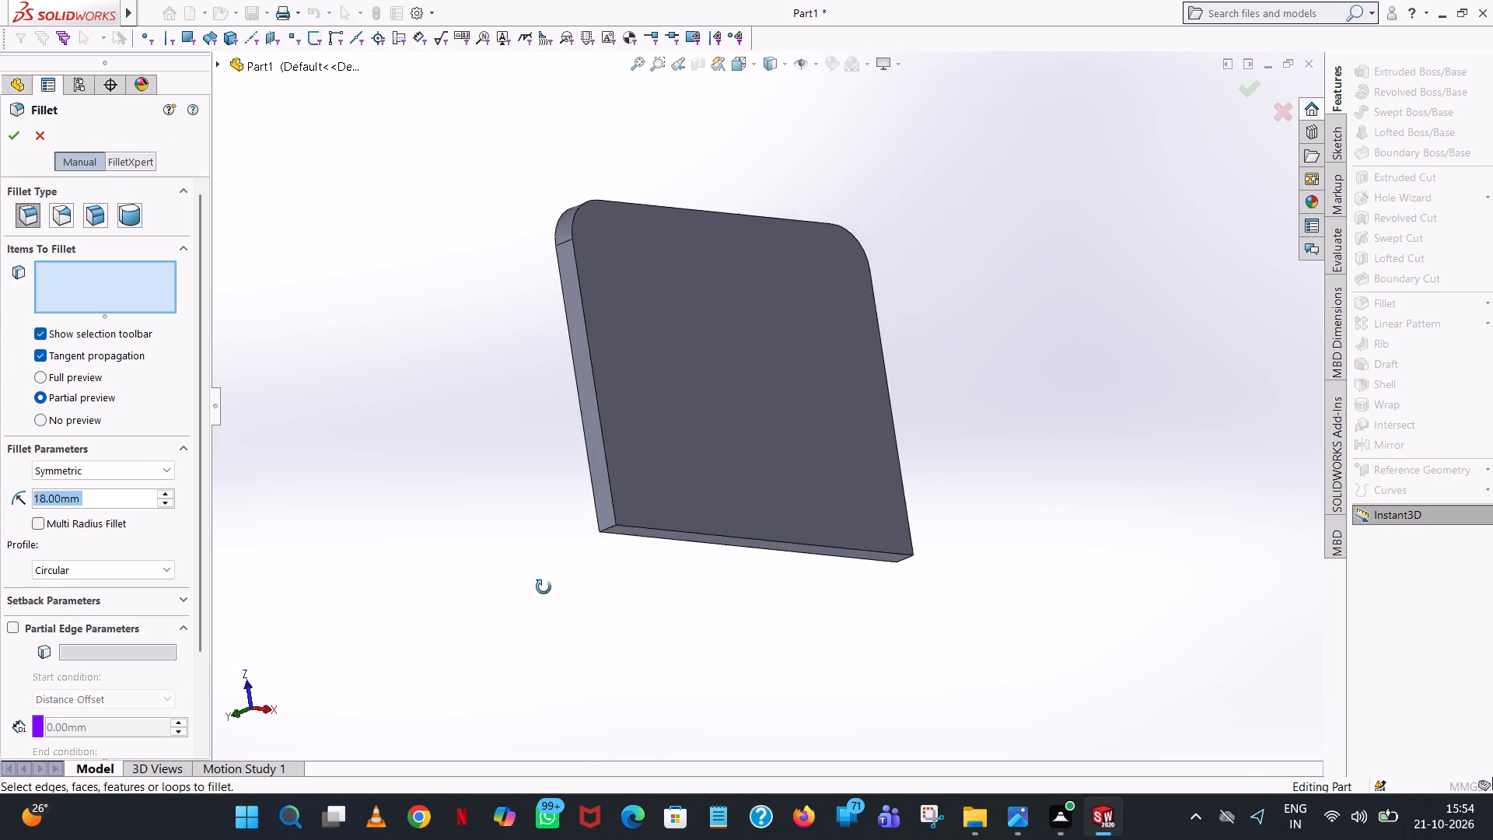
middle_click_drag(544, 587, 612, 548)
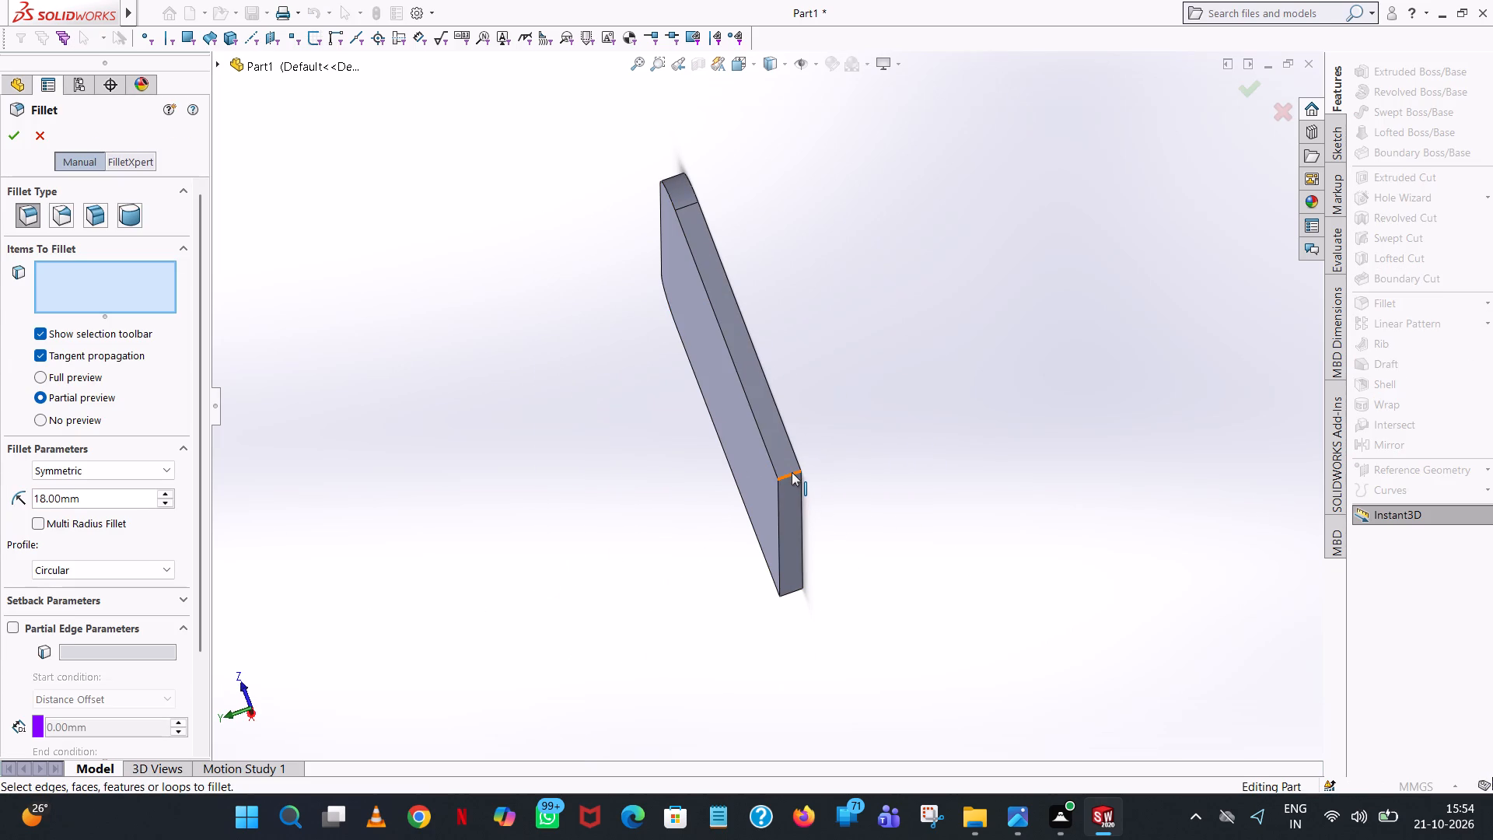
left_click(792, 472)
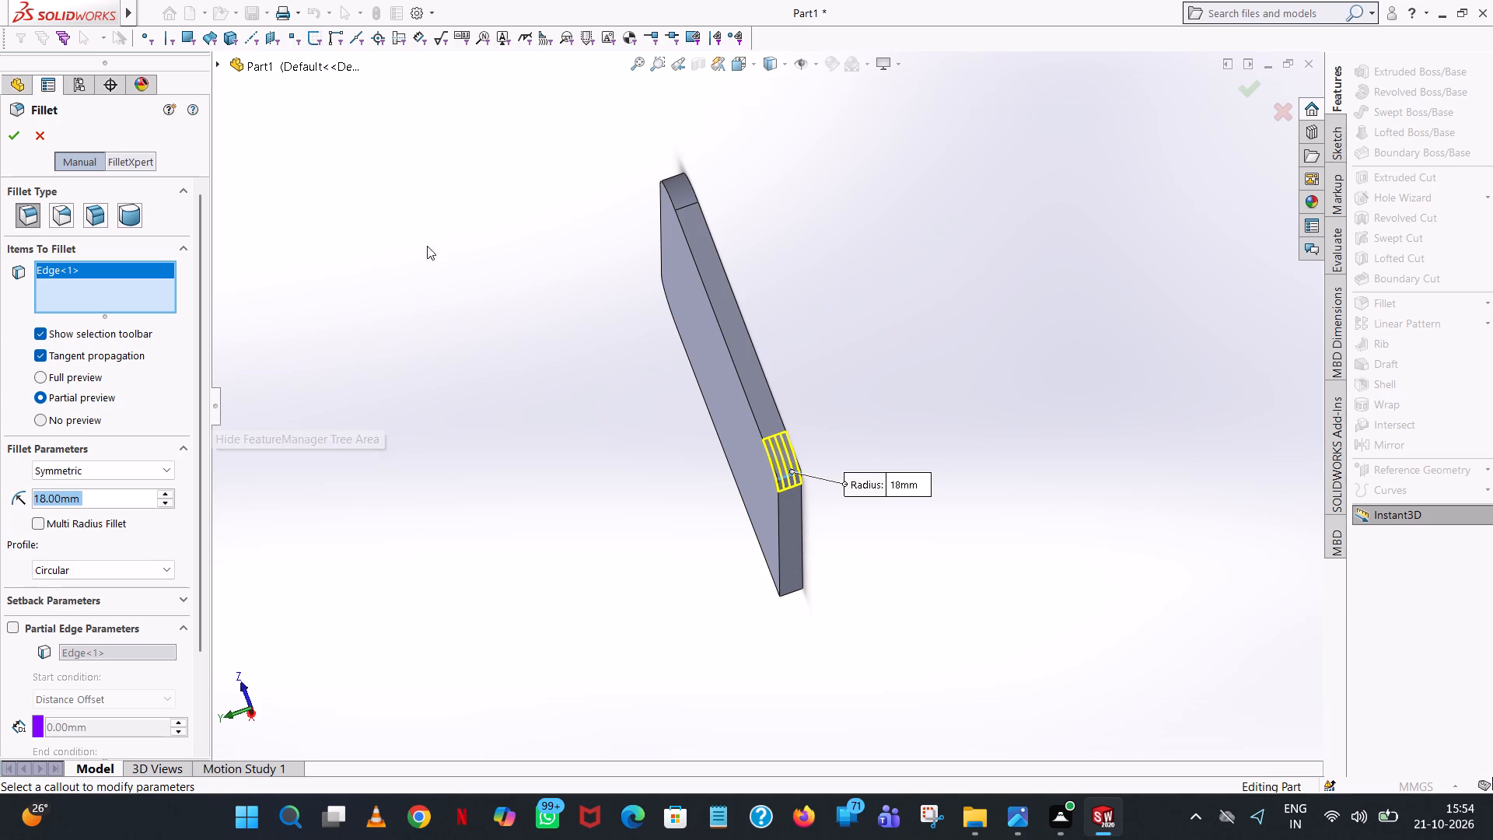
left_click(7, 142)
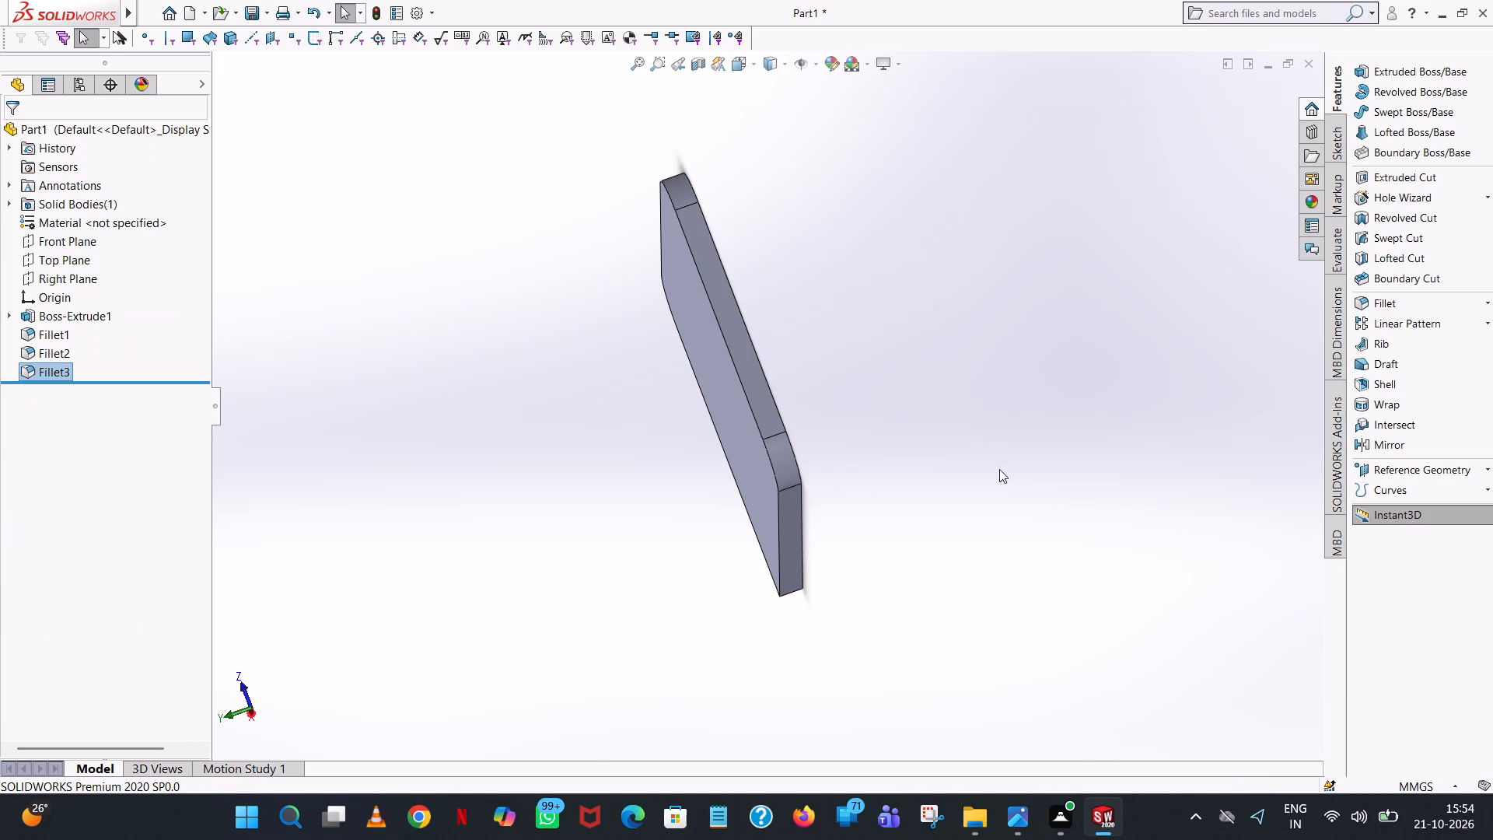
Fillet the base plate's rear right vertical corner edge with an 18 mm symmetric radius.
left_click(1414, 306)
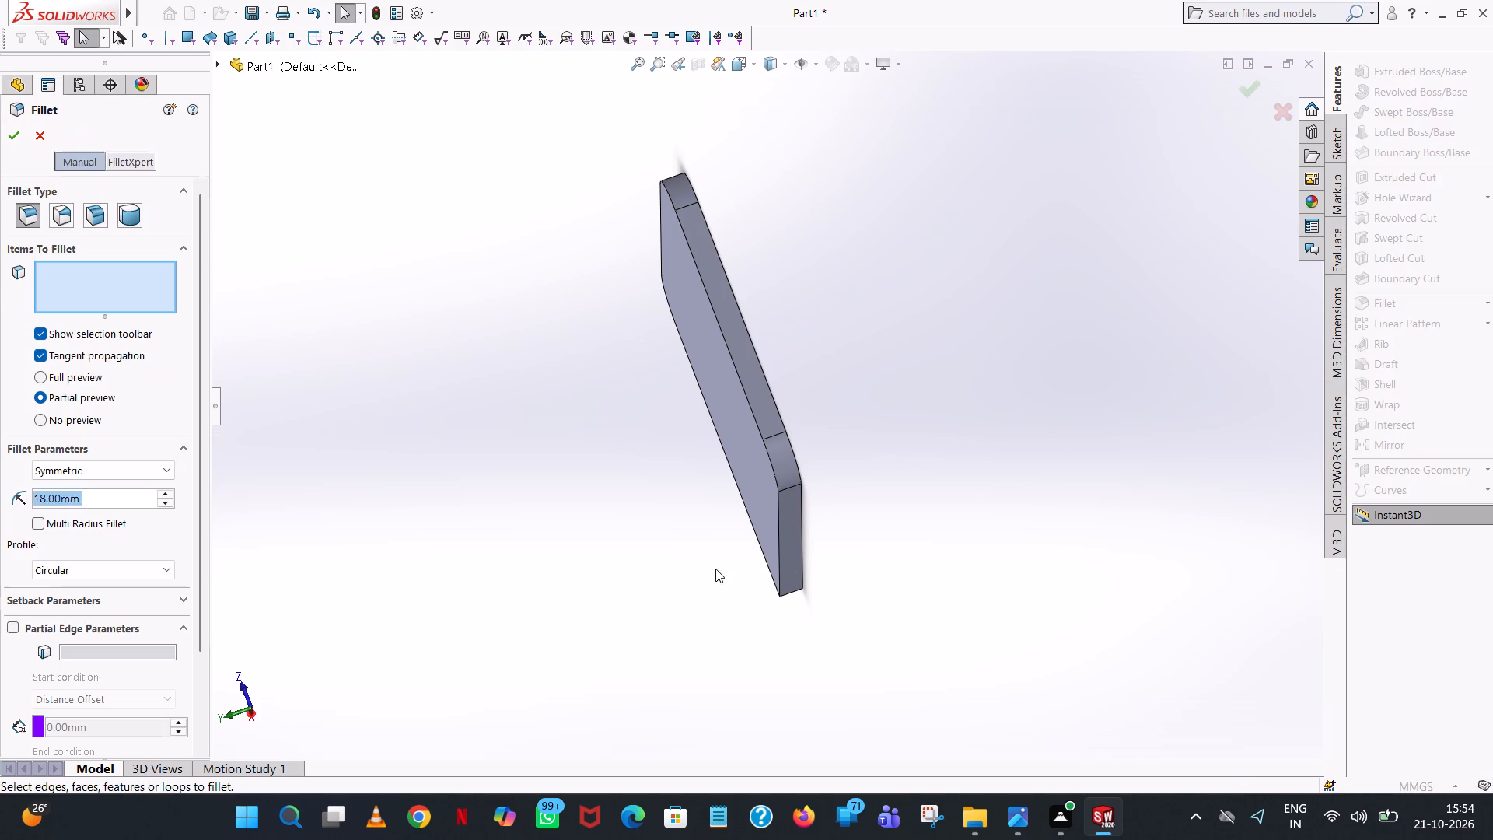
middle_click_drag(715, 569, 963, 210)
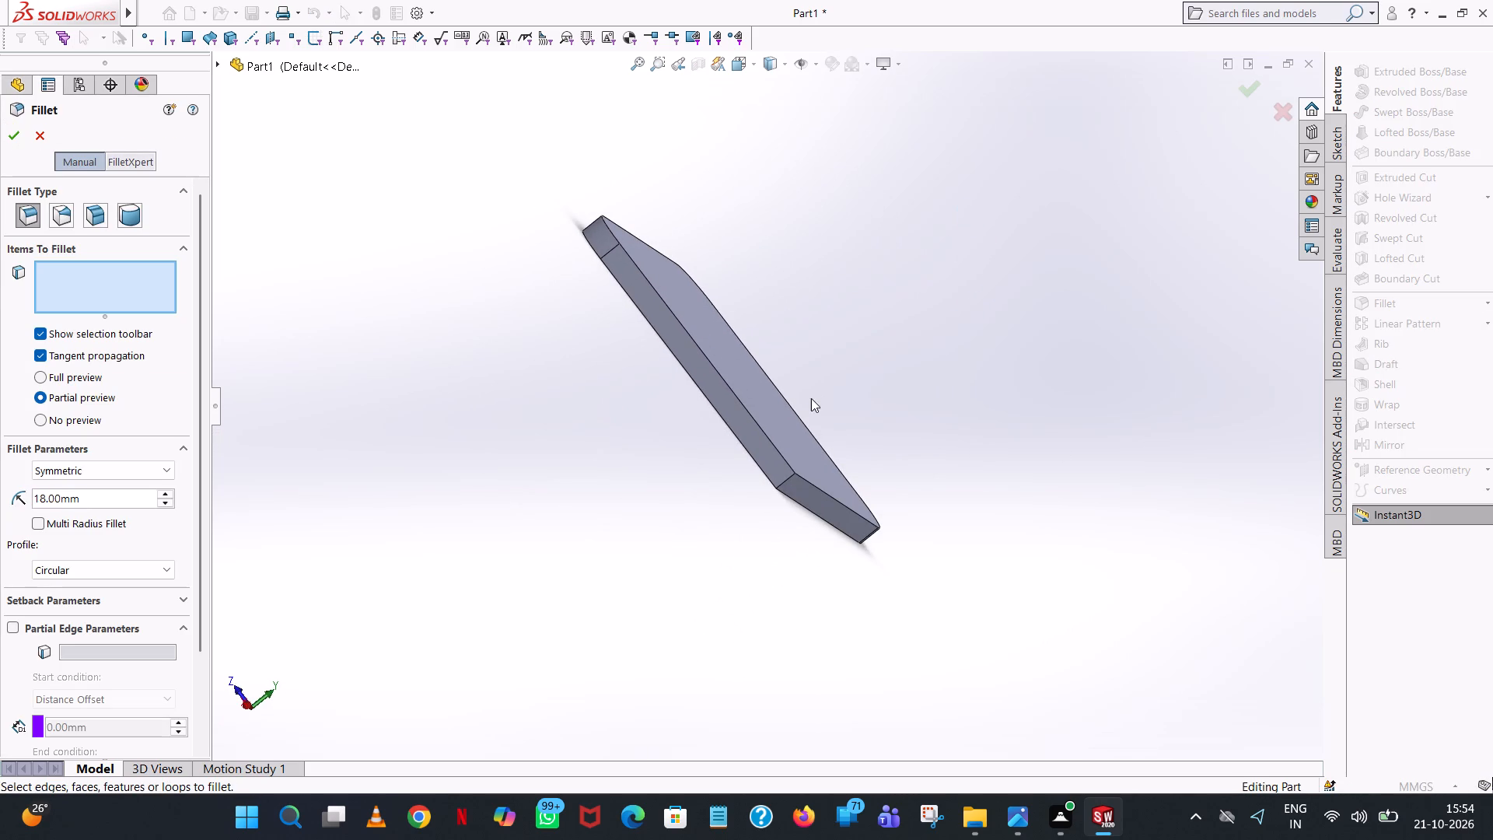
scroll(811, 398, "down", 2)
scroll(741, 530, "down", 4)
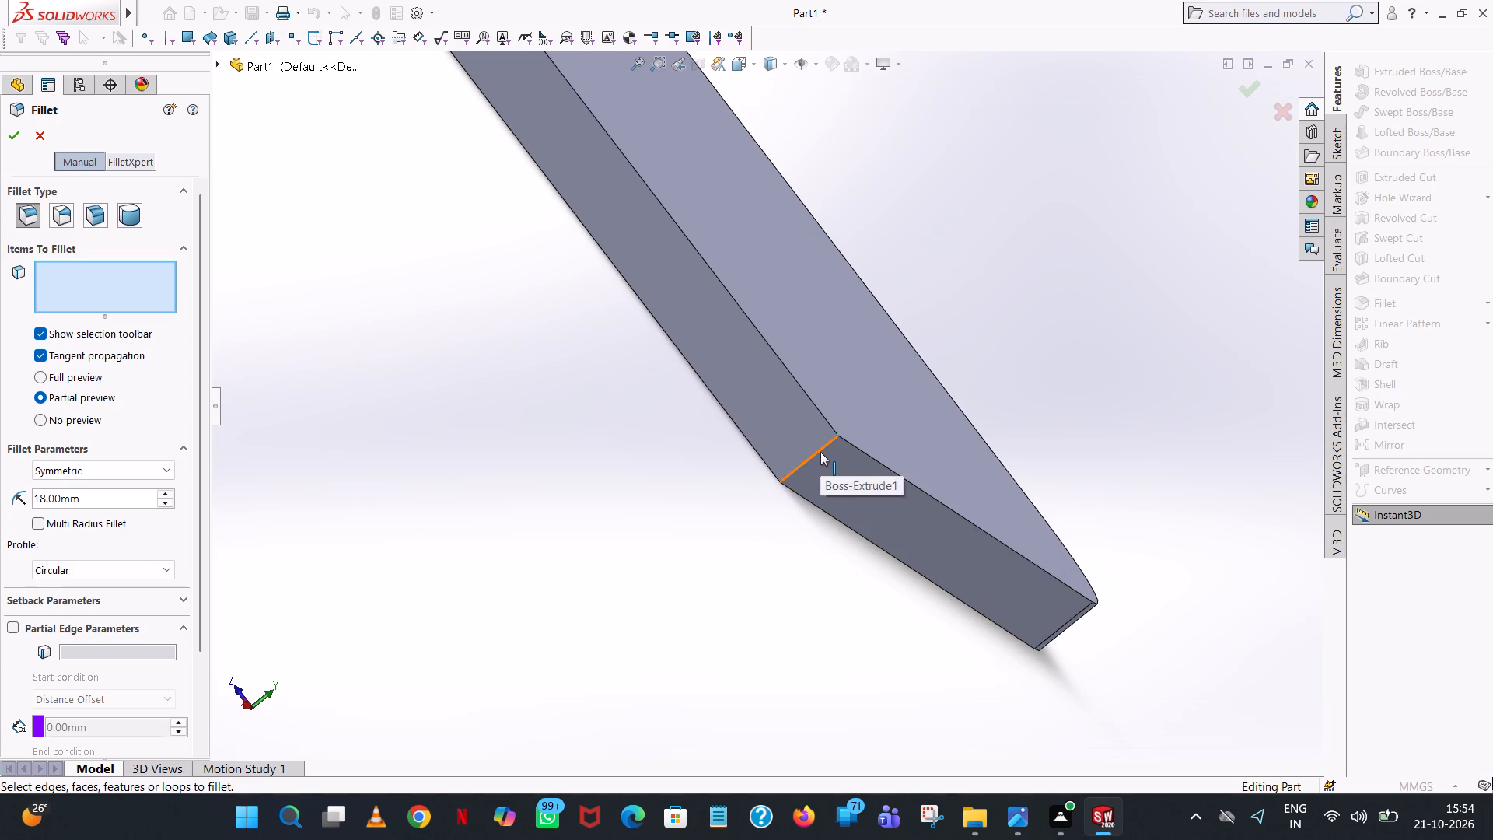
left_click(820, 450)
left_click(9, 128)
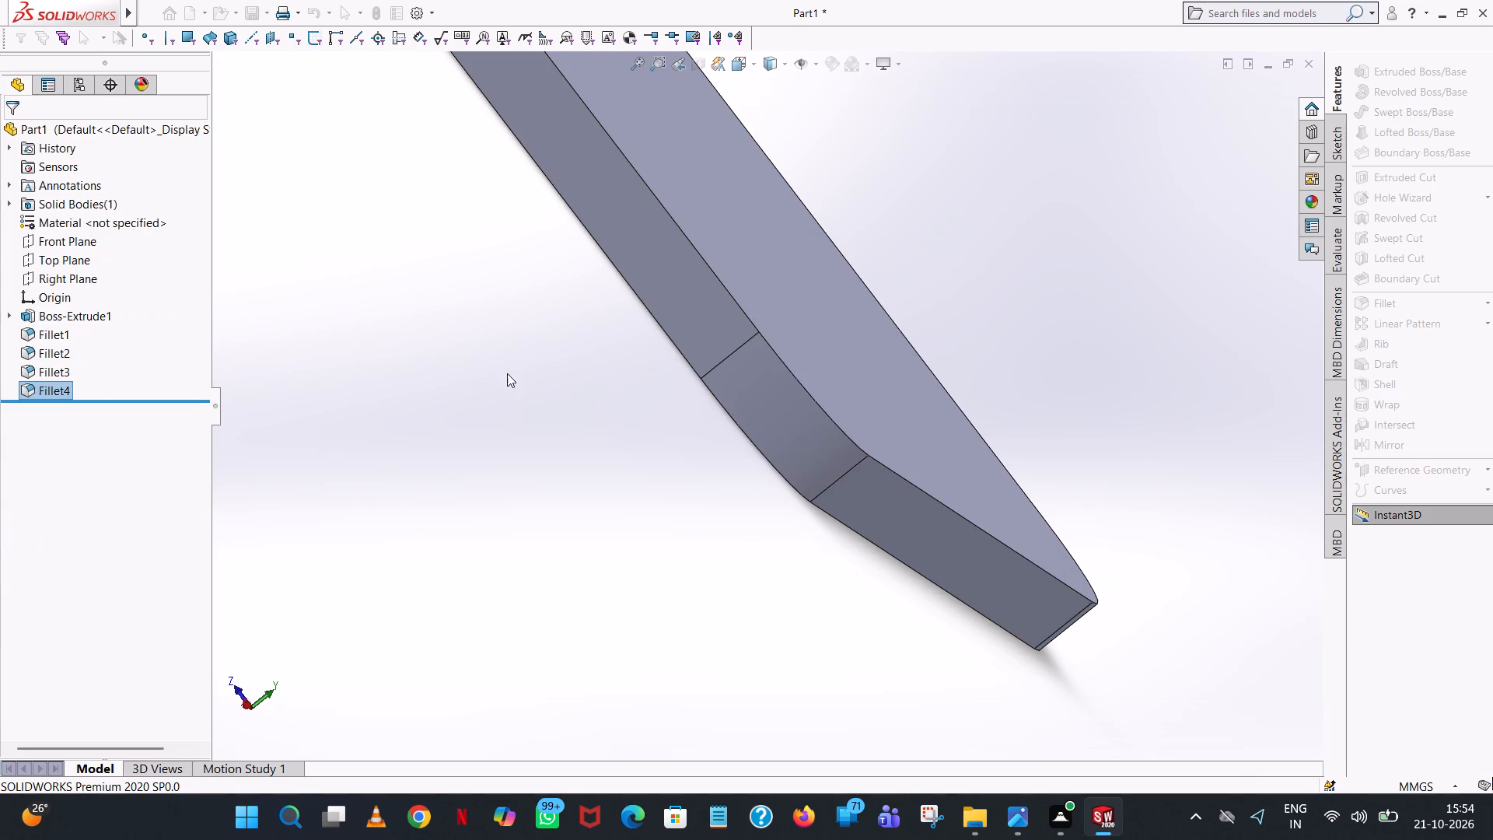
left_click(646, 422)
Start an Extruded Cut sketch on the base plate's top face.
scroll(650, 425, "up", 8)
middle_click_drag(653, 425, 718, 574)
scroll(718, 574, "up", 1)
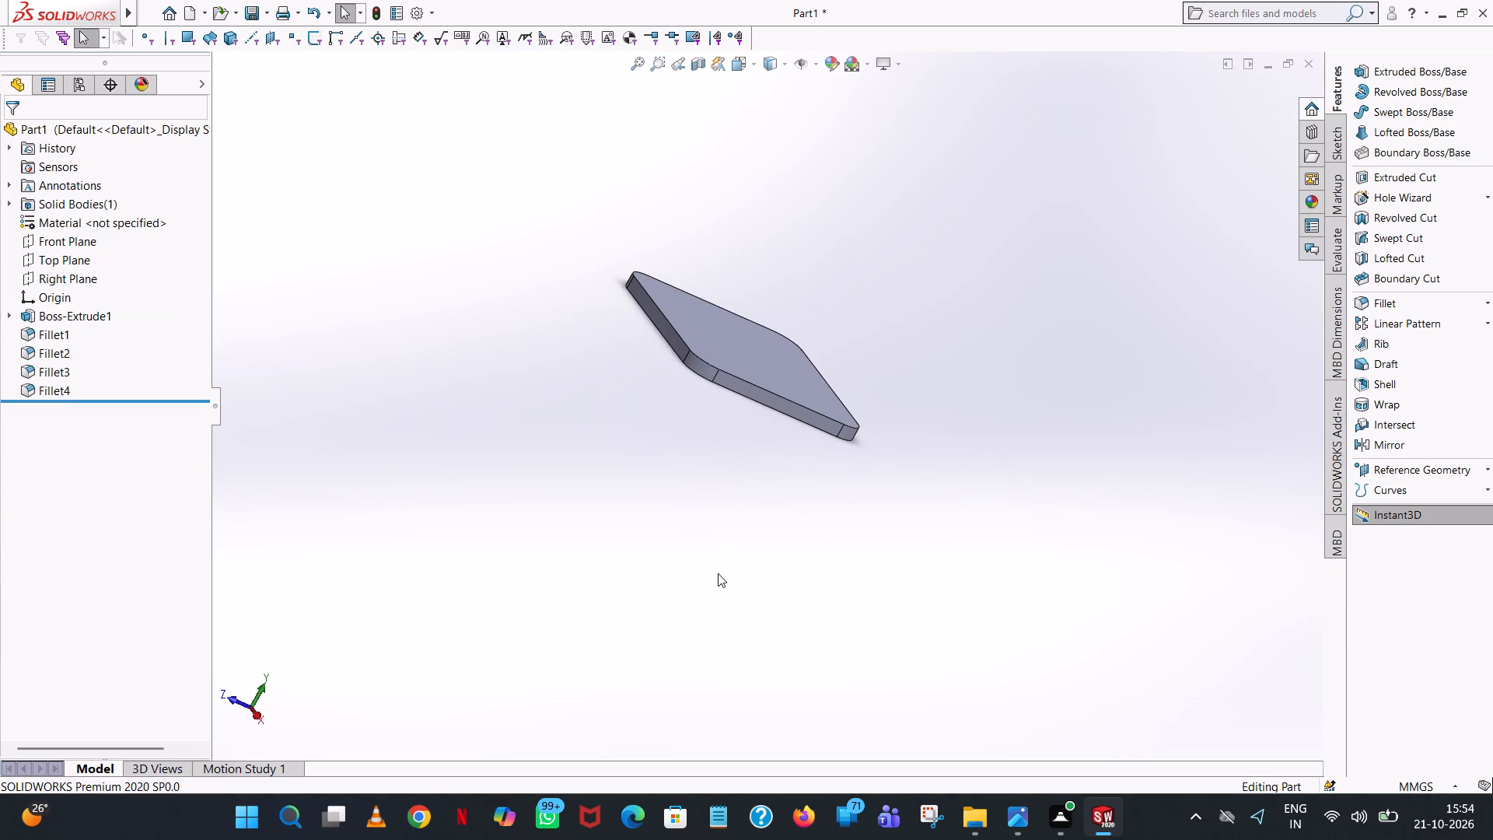
key("ctrl+7")
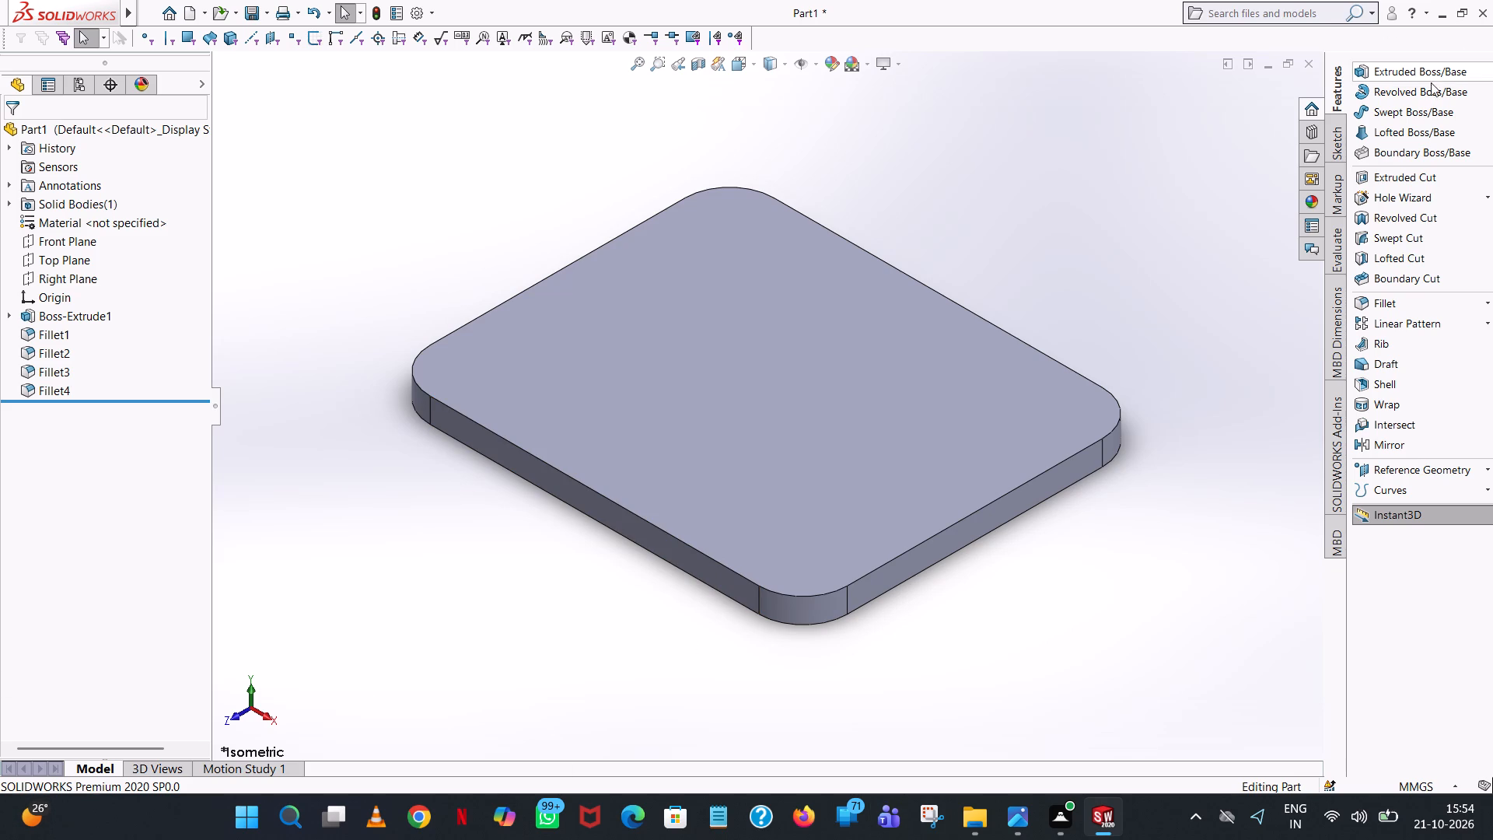
left_click(1379, 180)
left_click(586, 434)
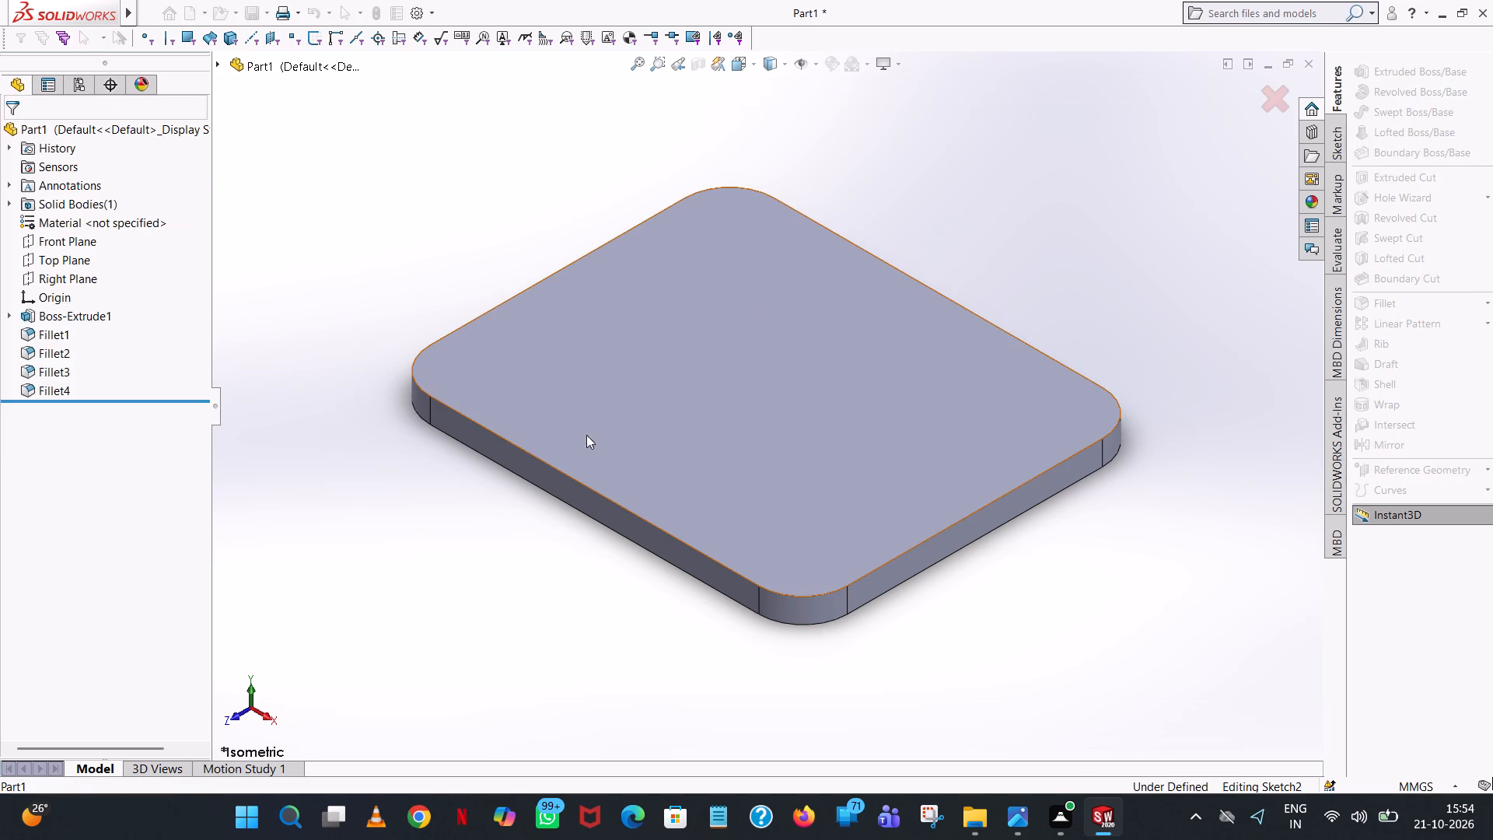
left_click(753, 58)
left_click(834, 152)
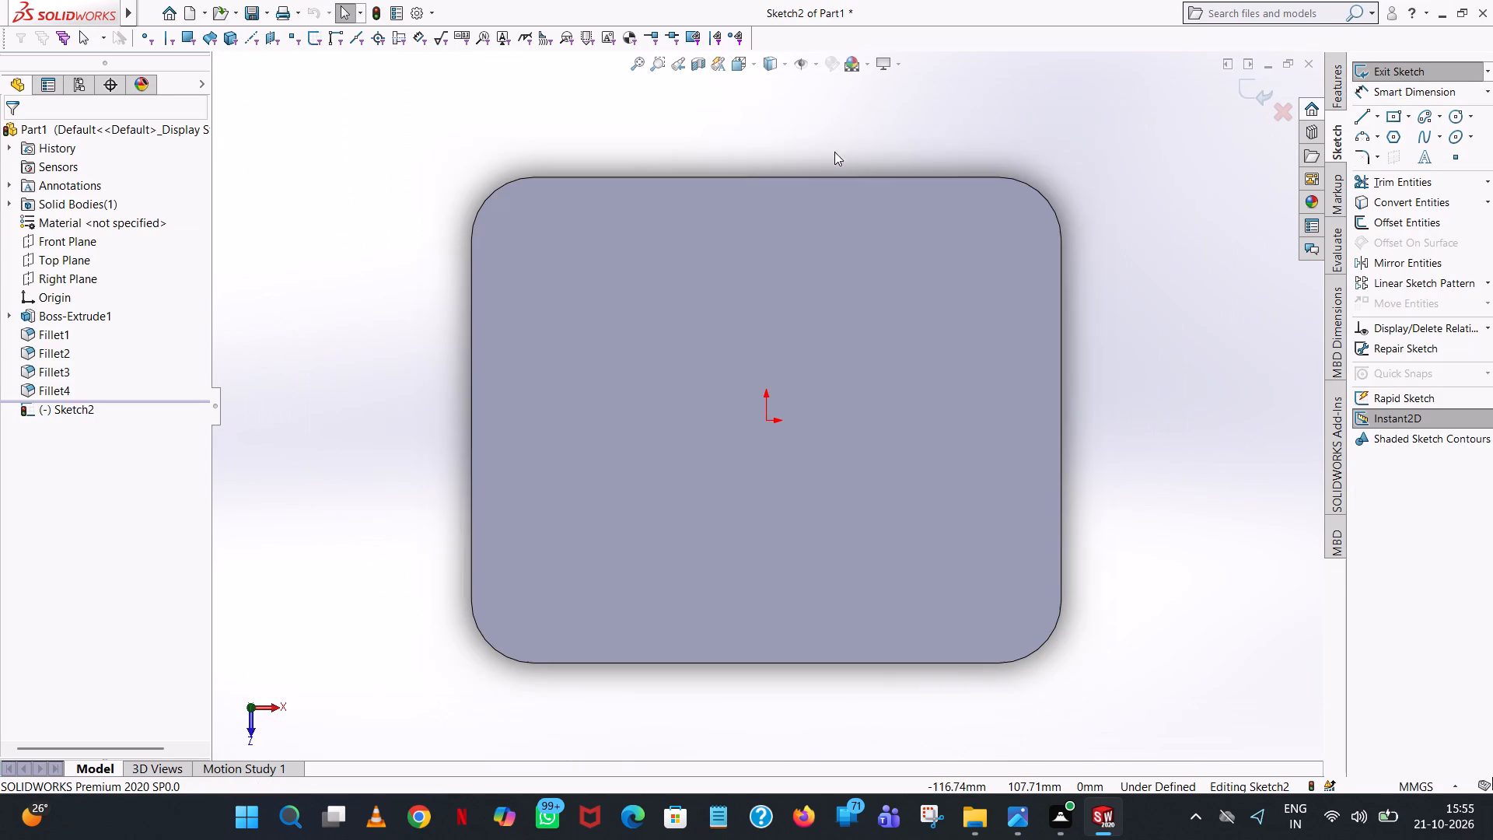
Sketch a 30 mm horizontal line along the plate's front edge, from the edge's midpoint toward the plate's right side.
left_click(1368, 115)
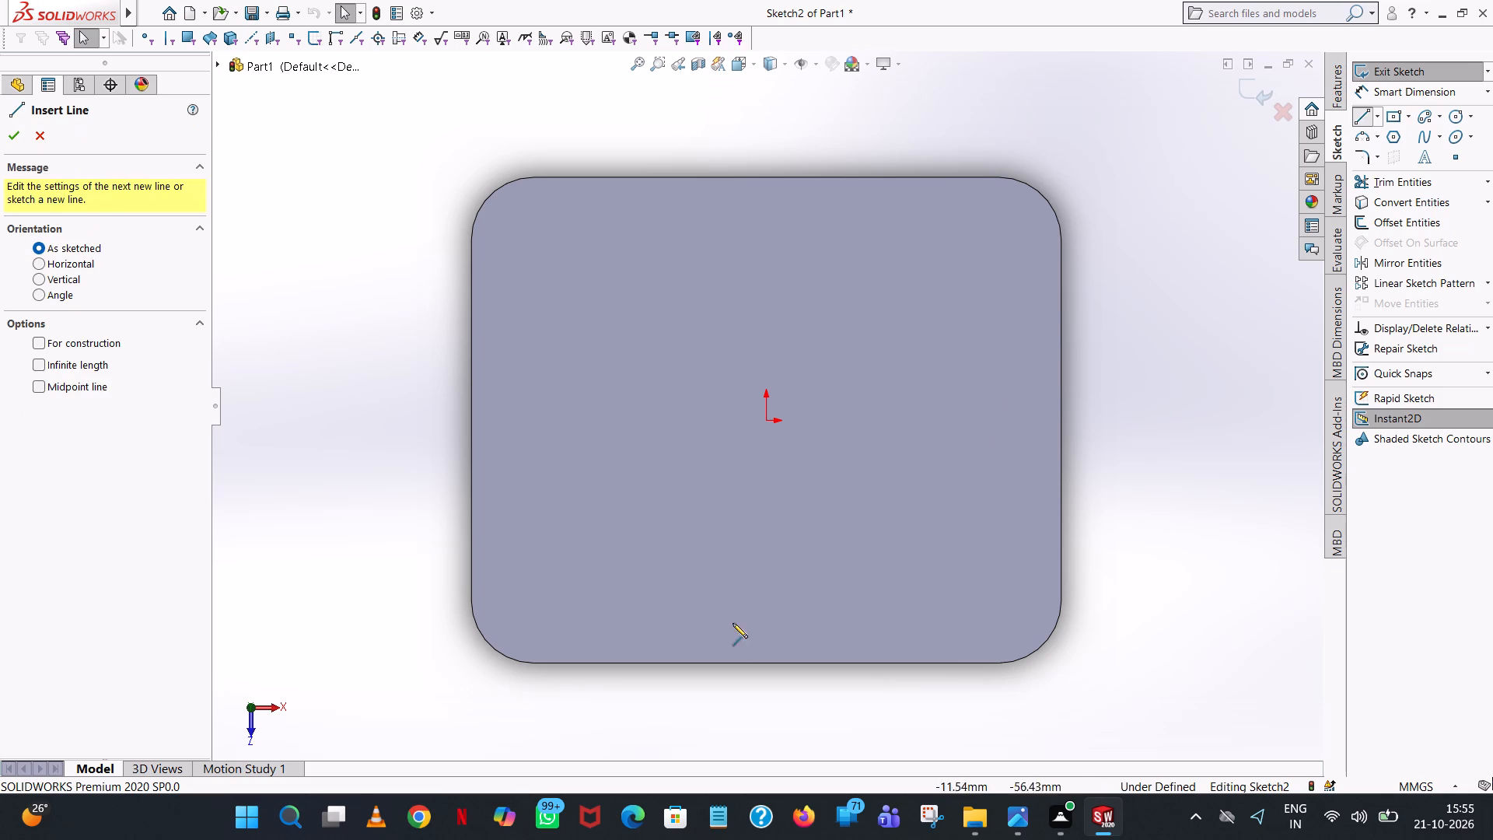
left_click(767, 664)
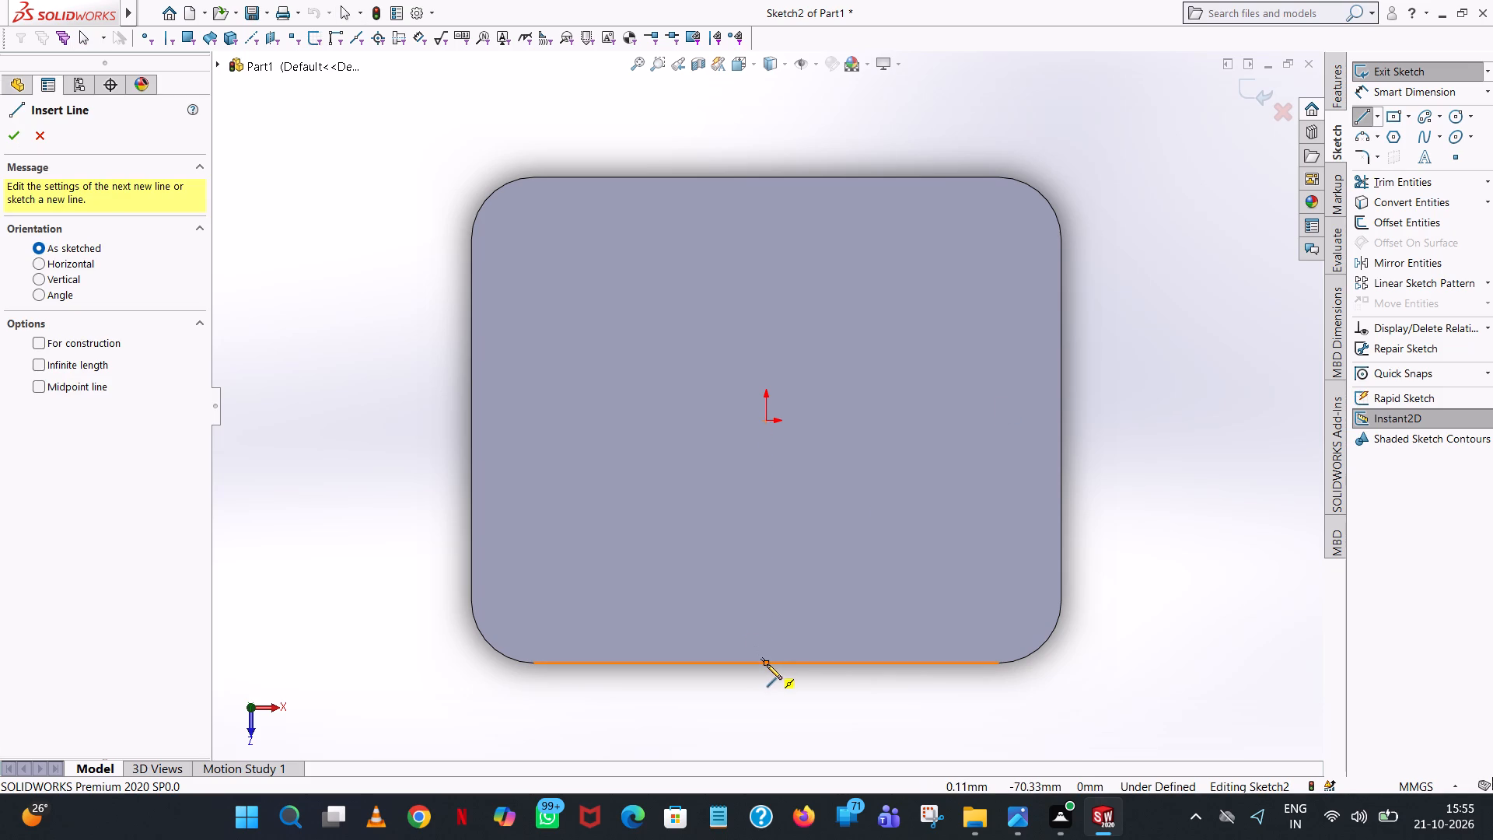
left_click(859, 663)
type("30")
key("Return")
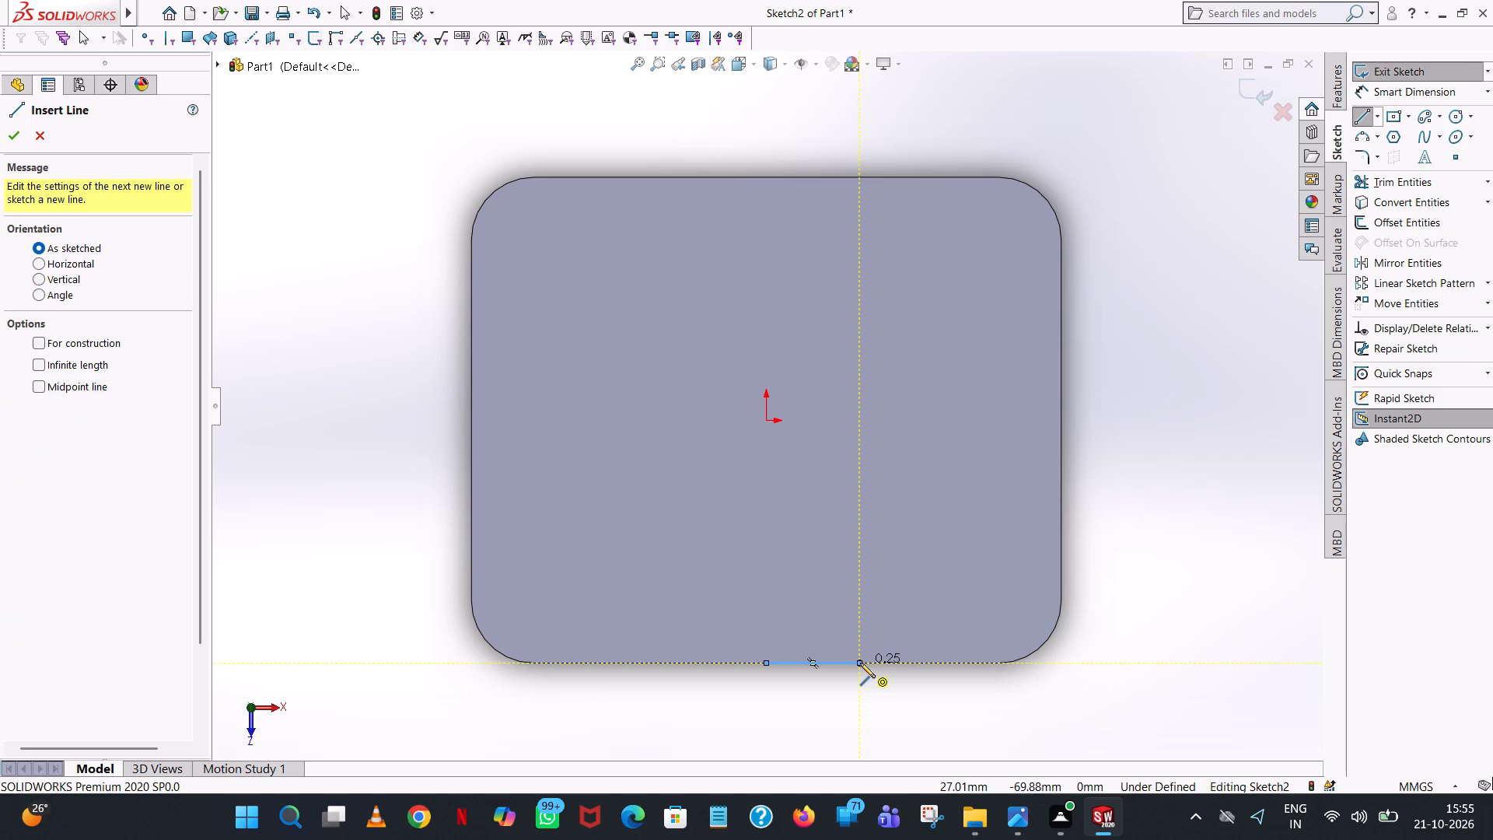
scroll(860, 663, "up", 3)
right_click(860, 663)
left_click(965, 651)
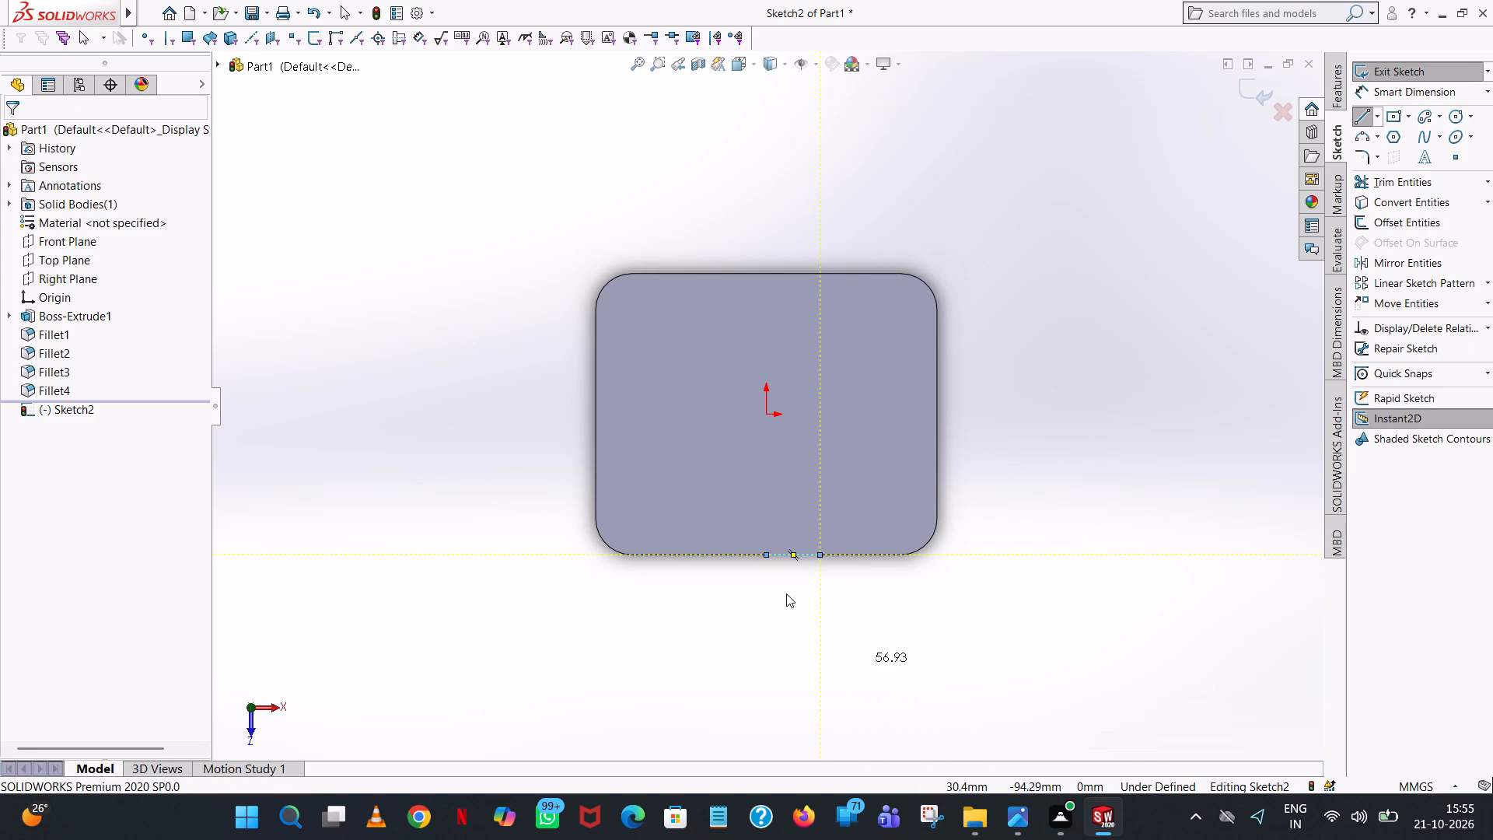
scroll(827, 553, "down", 6)
left_click(748, 483)
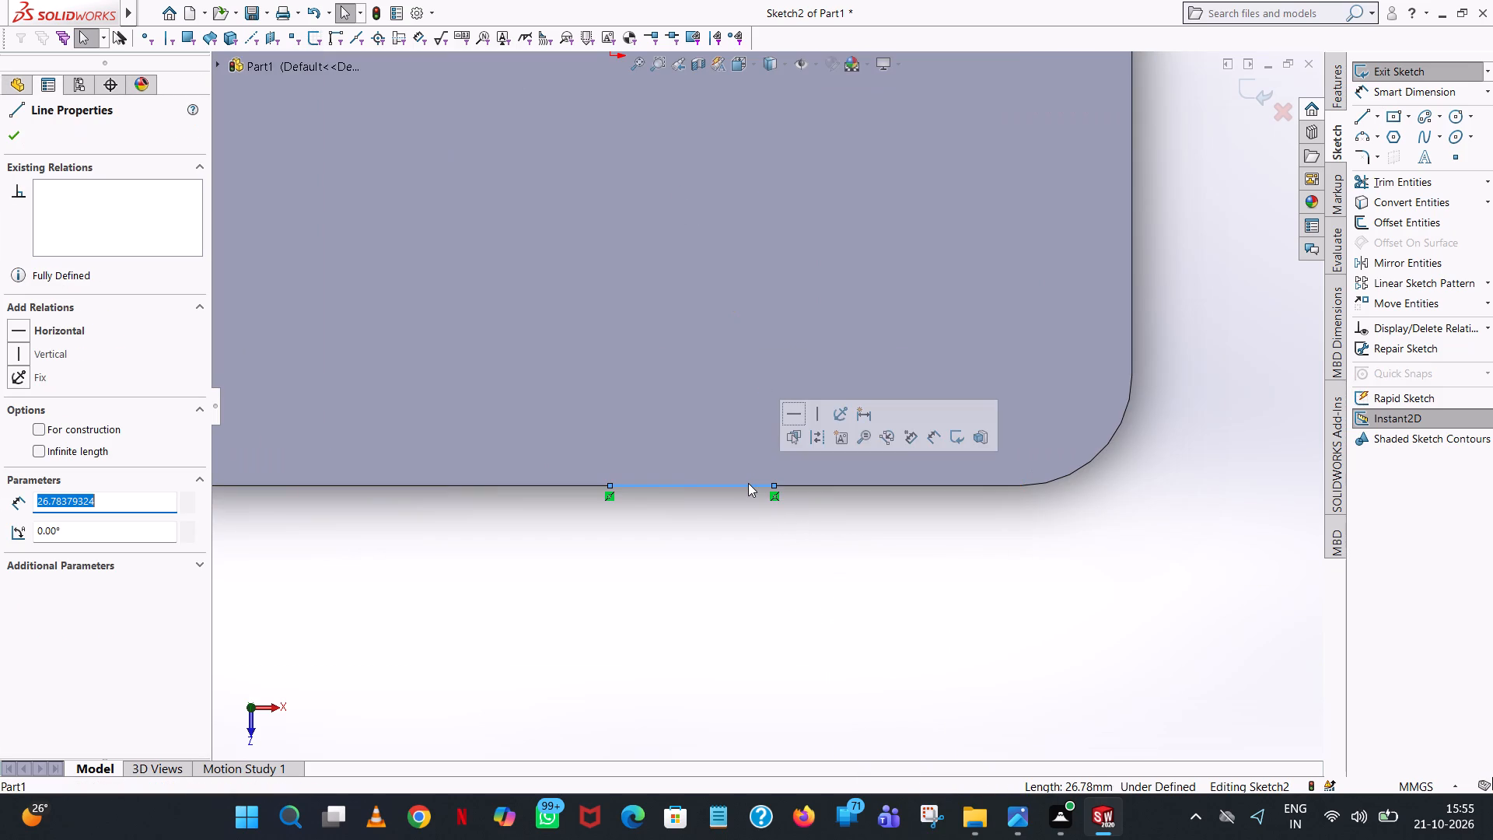
type("30")
key("Return")
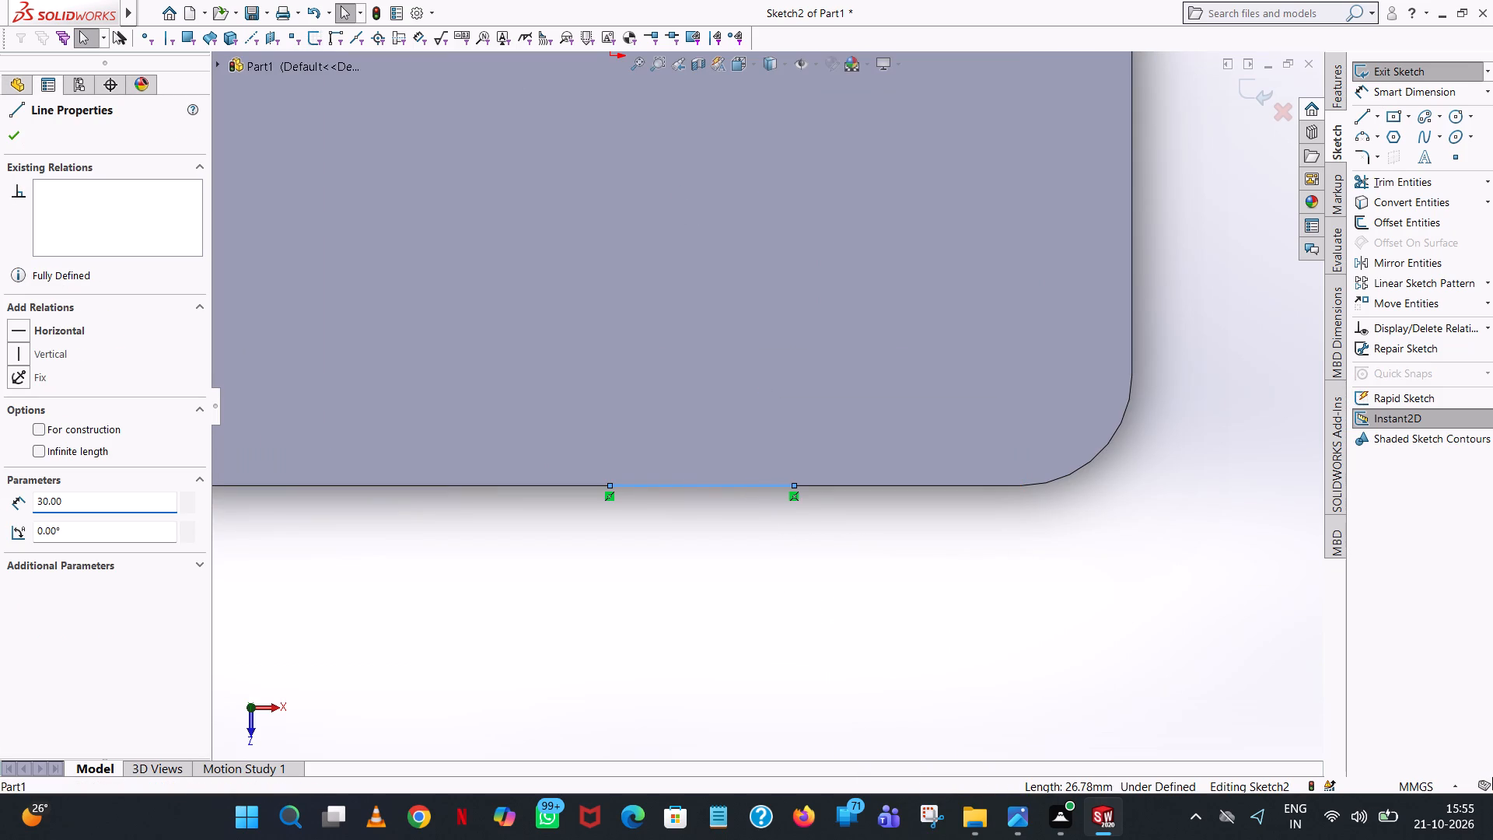
left_click(1086, 530)
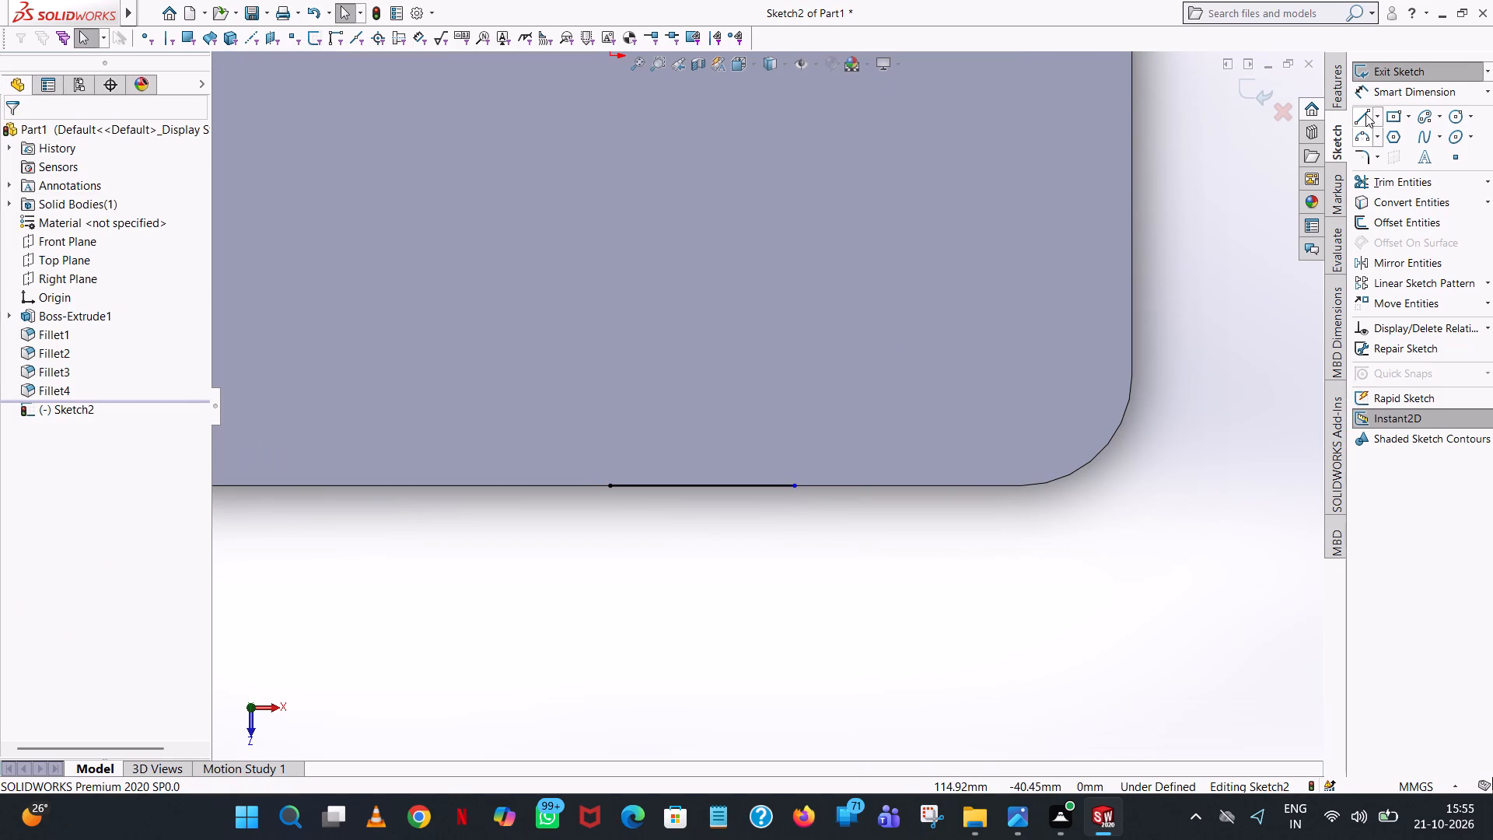
Complete a closed 60 x 30 mm rectangle with lines running 30 mm inward, 60 mm across, back to the front edge and to its midpoint.
left_click(1365, 112)
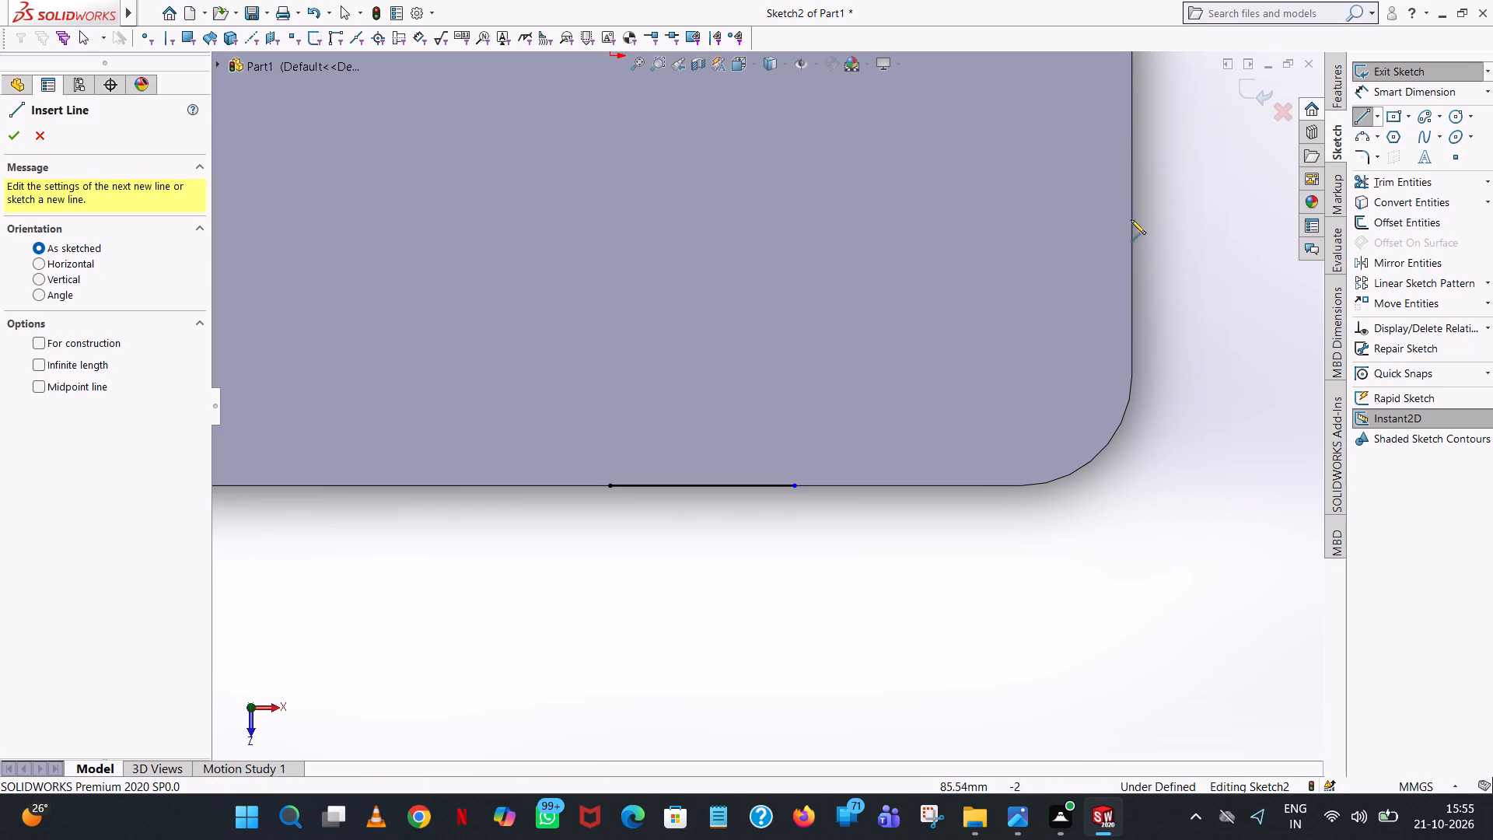
left_click(793, 489)
left_click(794, 287)
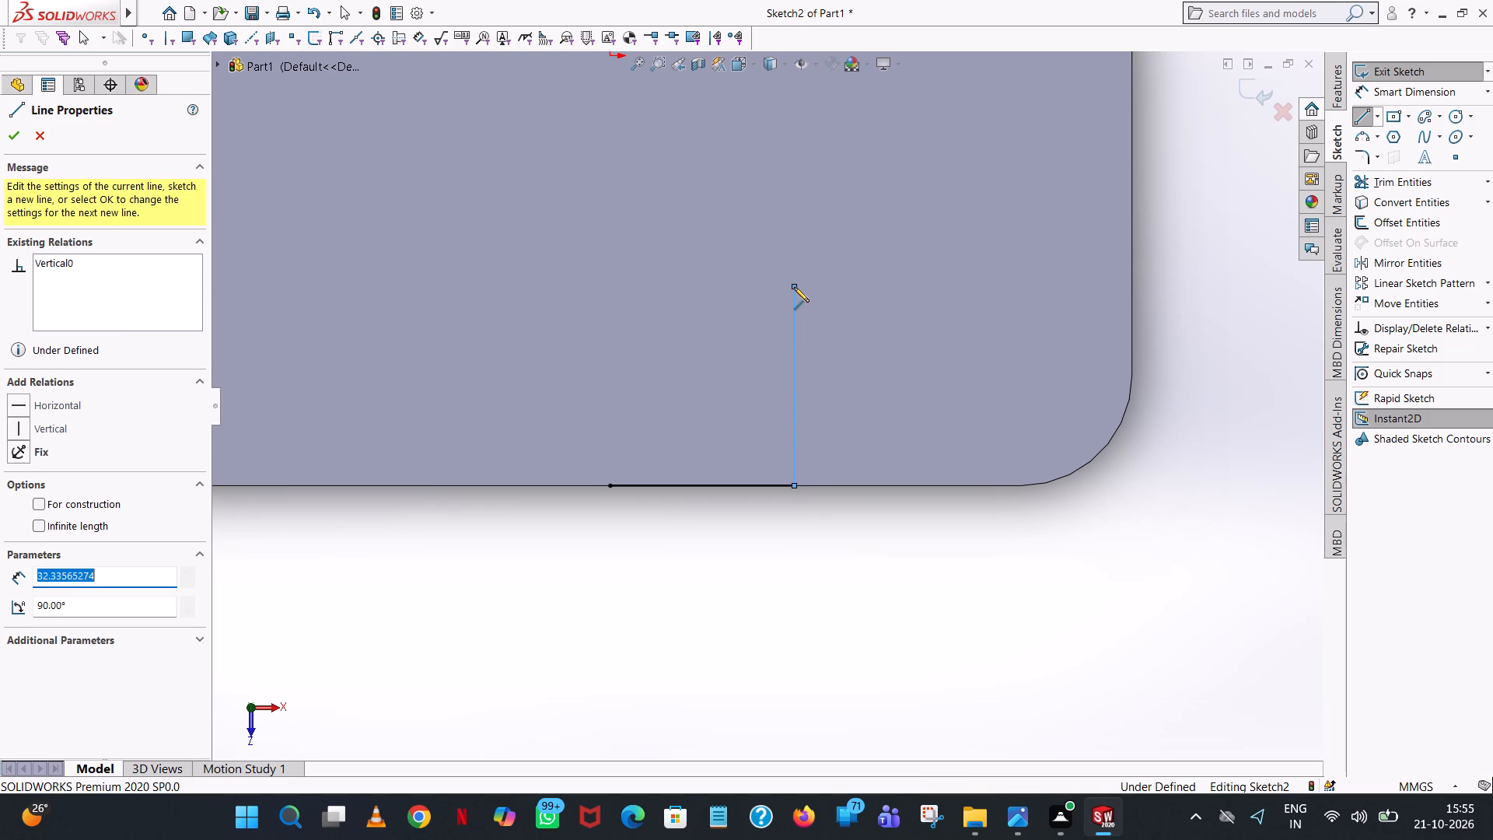
type("30")
key("Return")
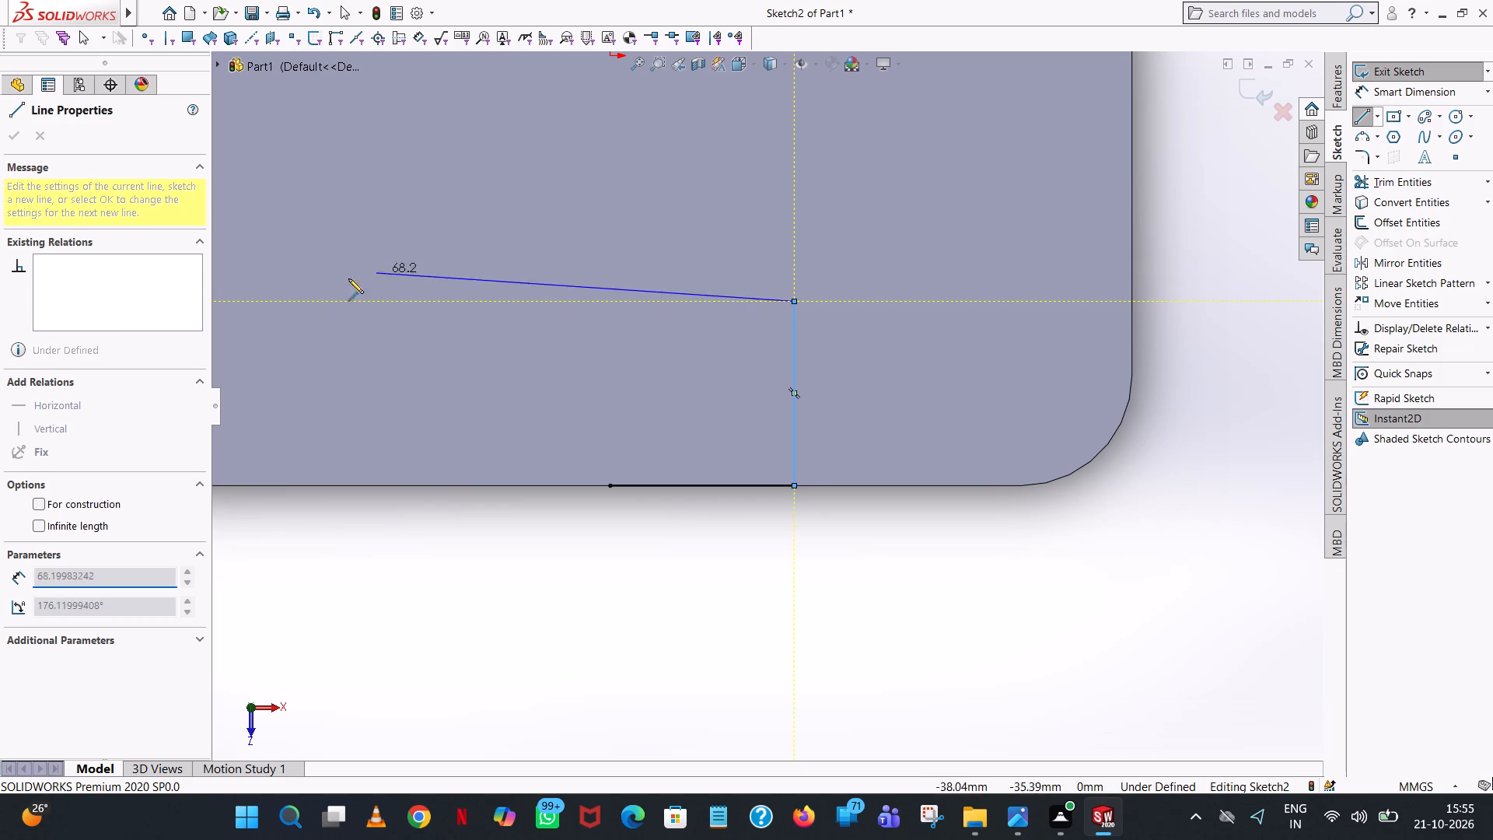
left_click(278, 301)
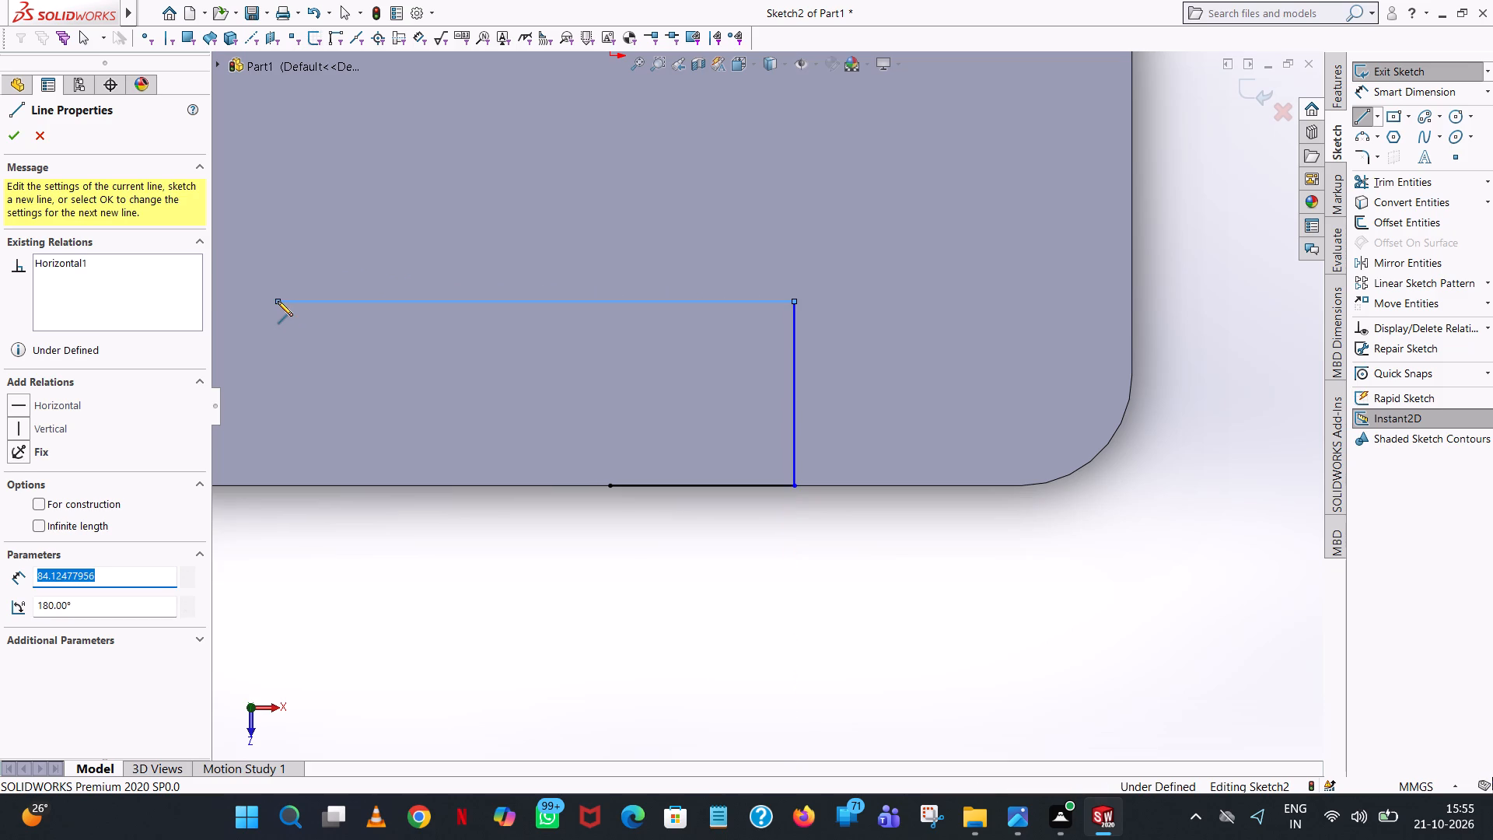
type("60")
key("Return")
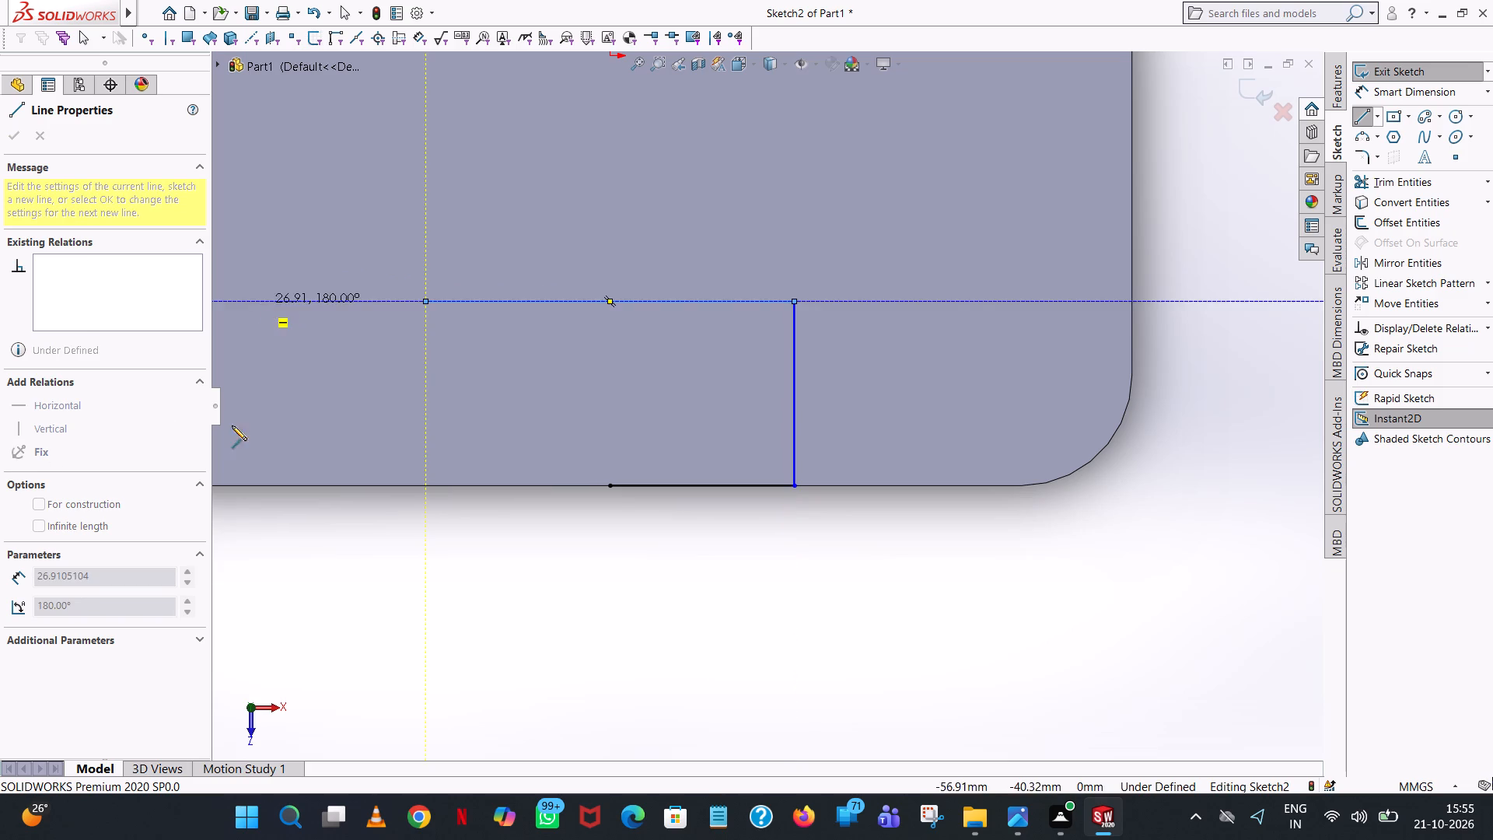
left_click(425, 487)
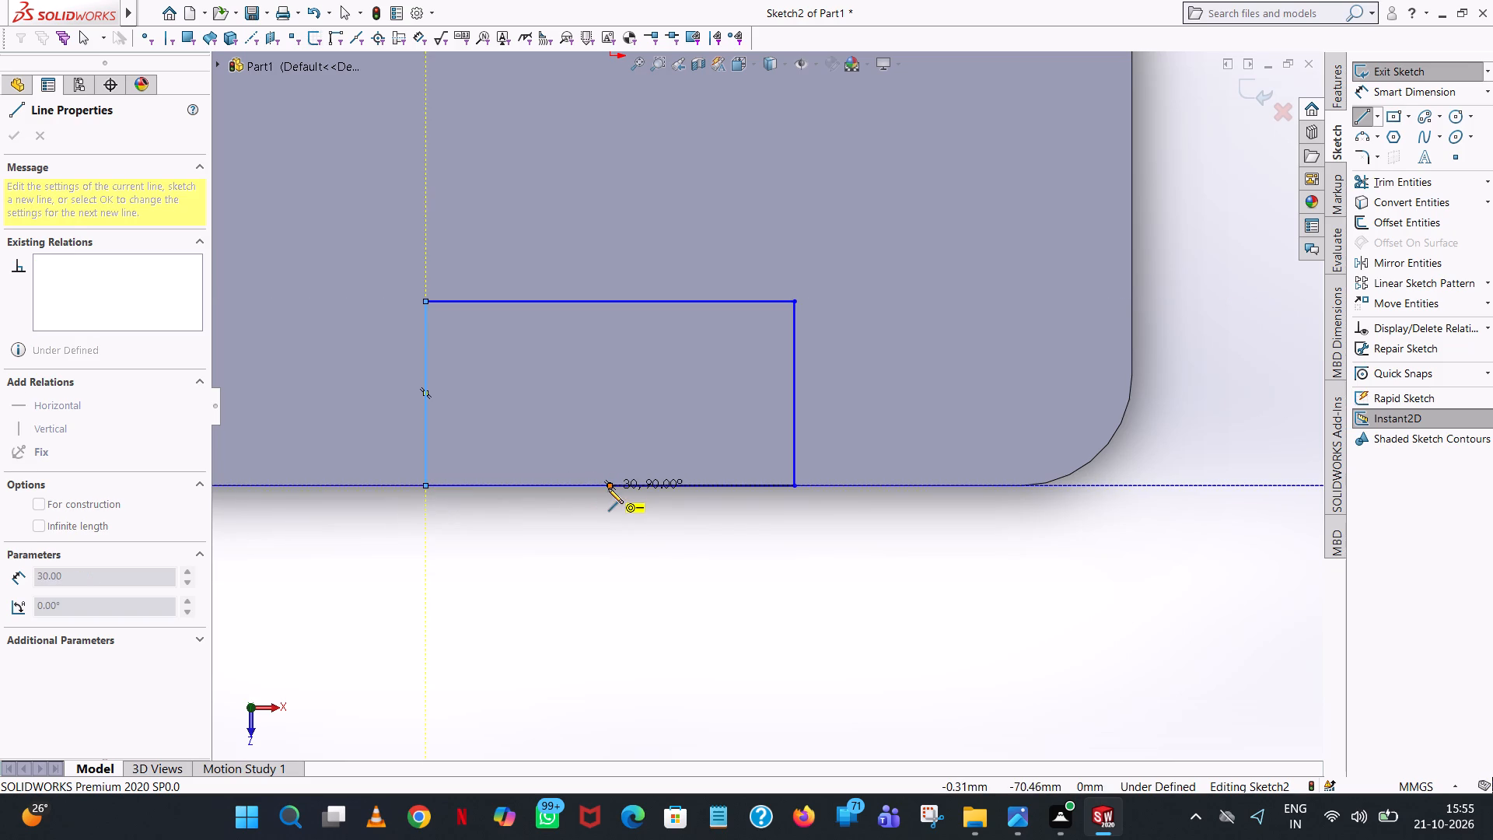
left_click(610, 486)
right_click(610, 486)
left_click(653, 496)
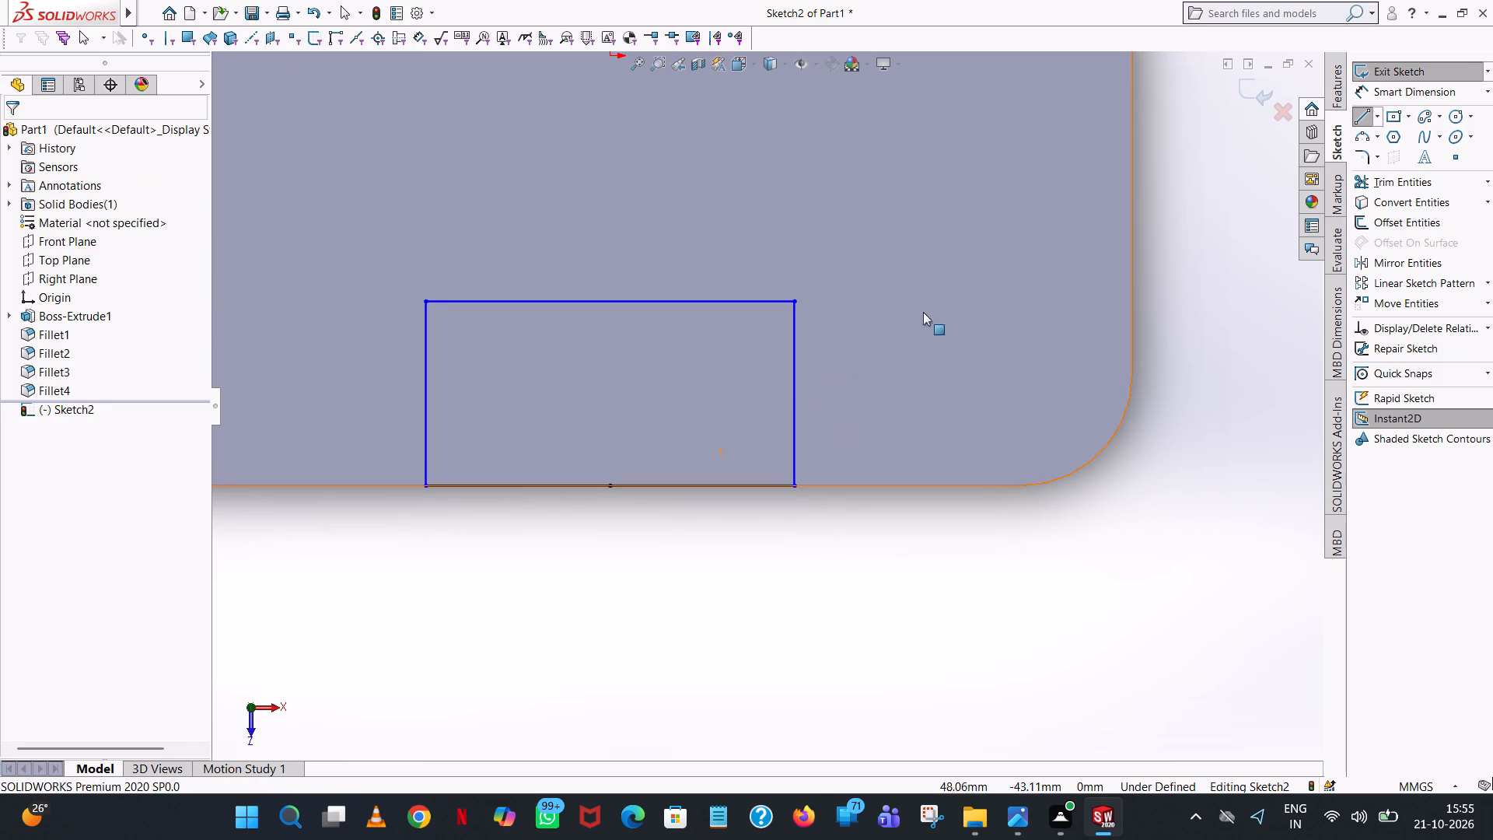
scroll(1082, 273, "up", 3)
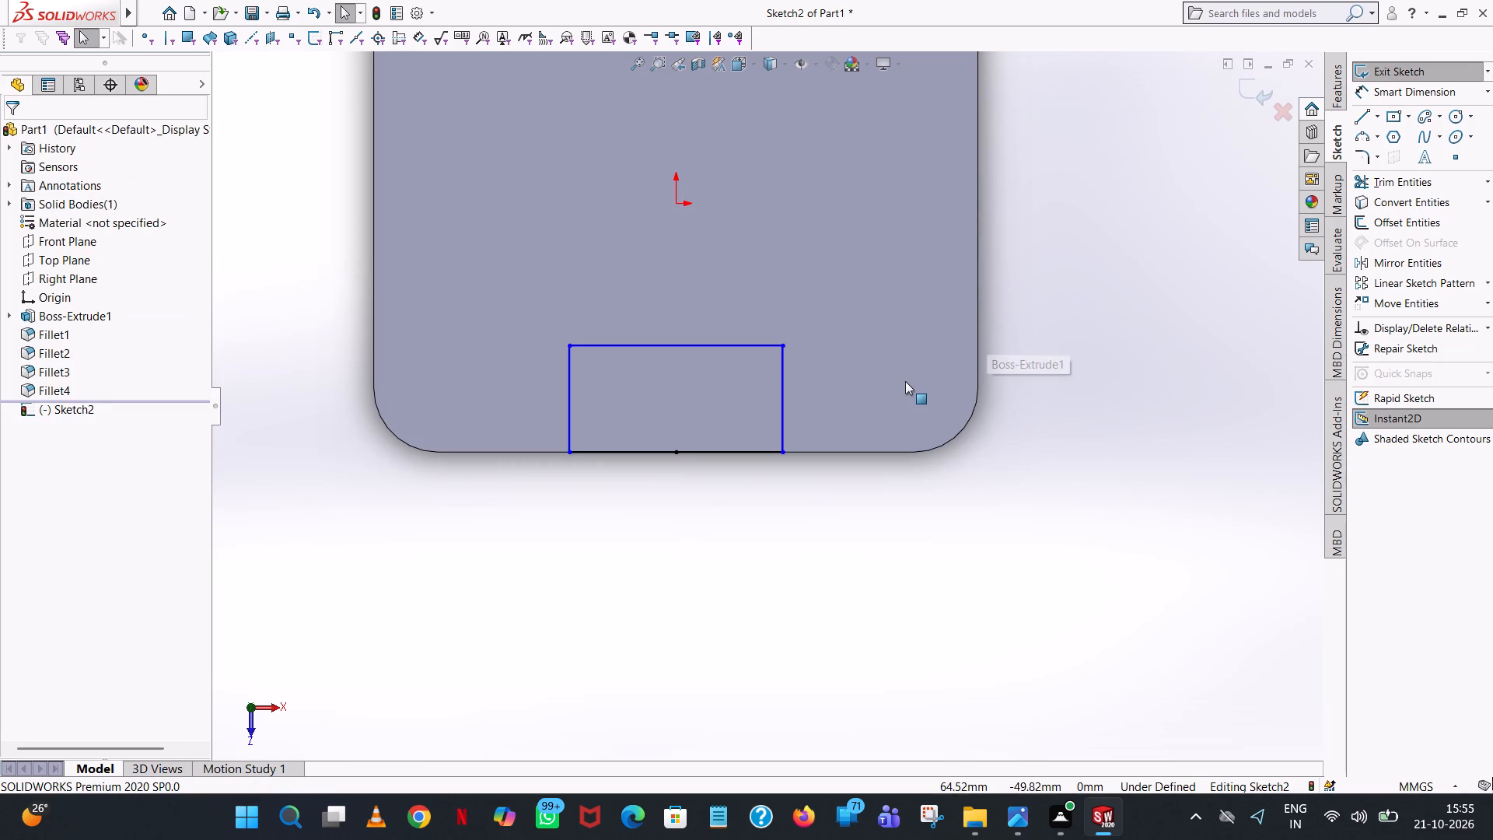
scroll(830, 442, "up", 3)
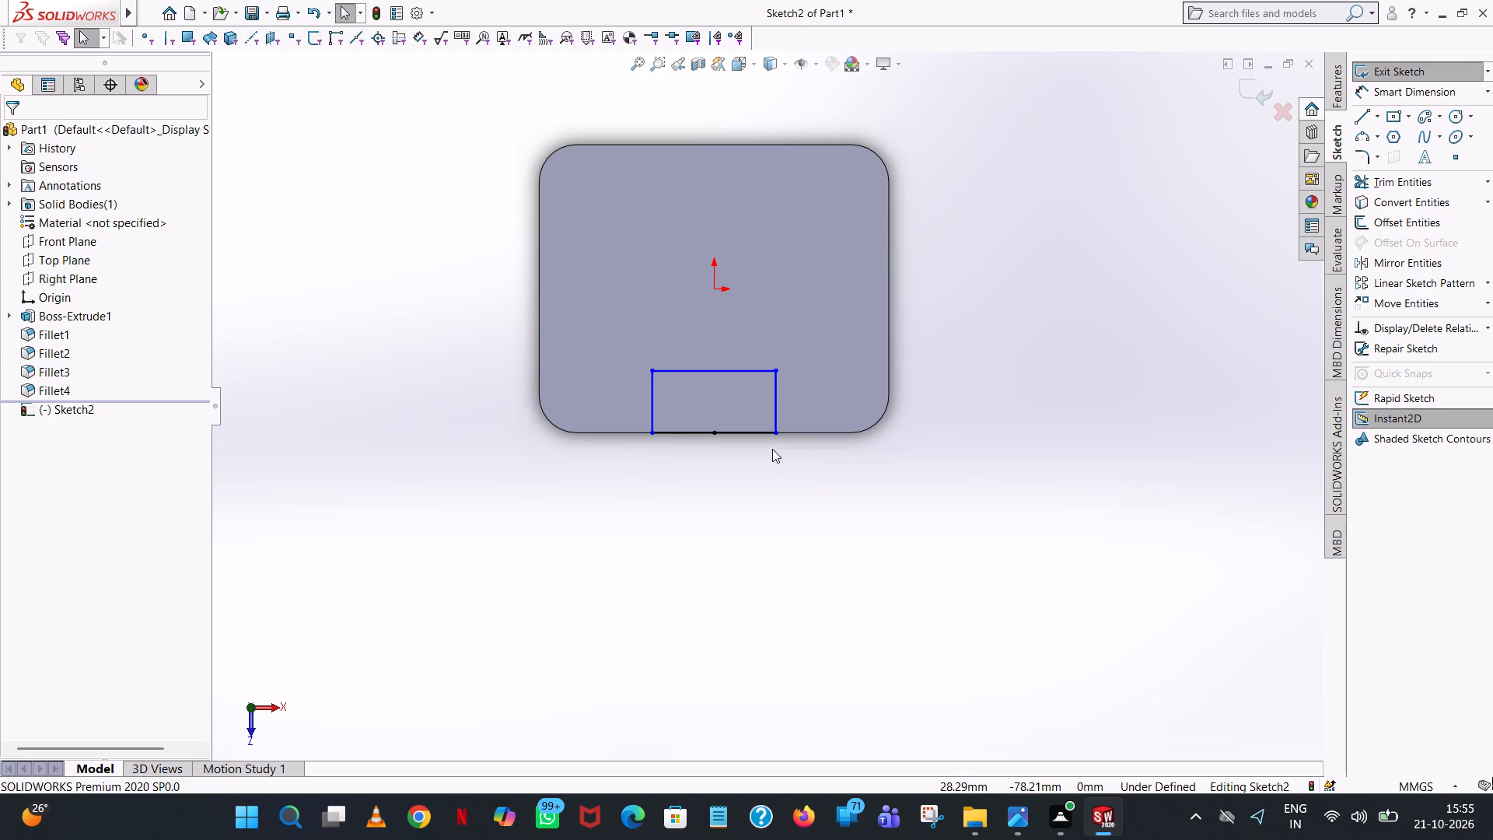
Dimension both halves of the cut-out rectangle's front line with Smart Dimension, each from the plate edge's midpoint to its corner.
scroll(772, 449, "up", 3)
scroll(864, 422, "down", 2)
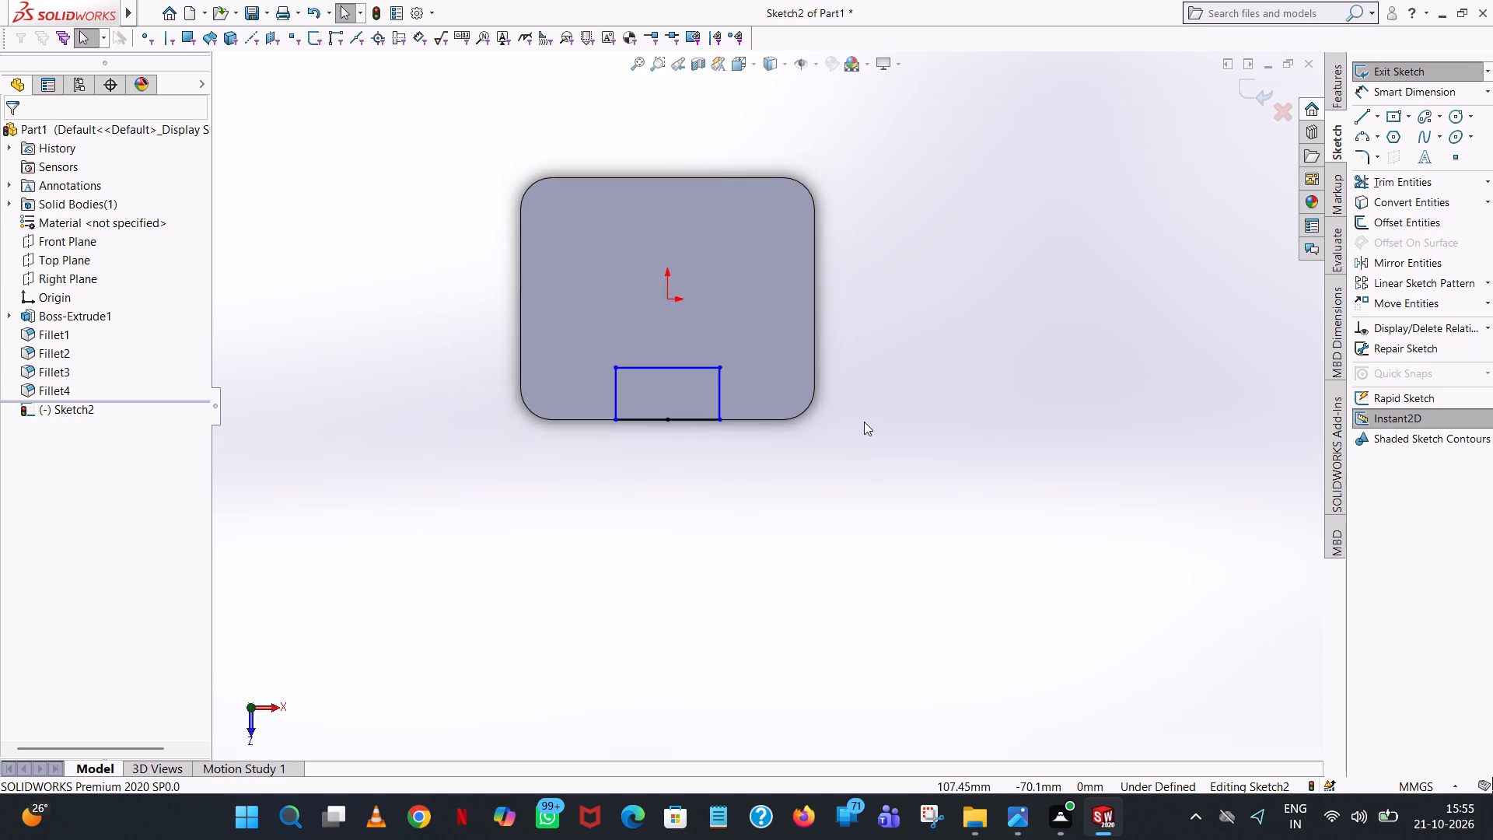
scroll(864, 422, "down", 1)
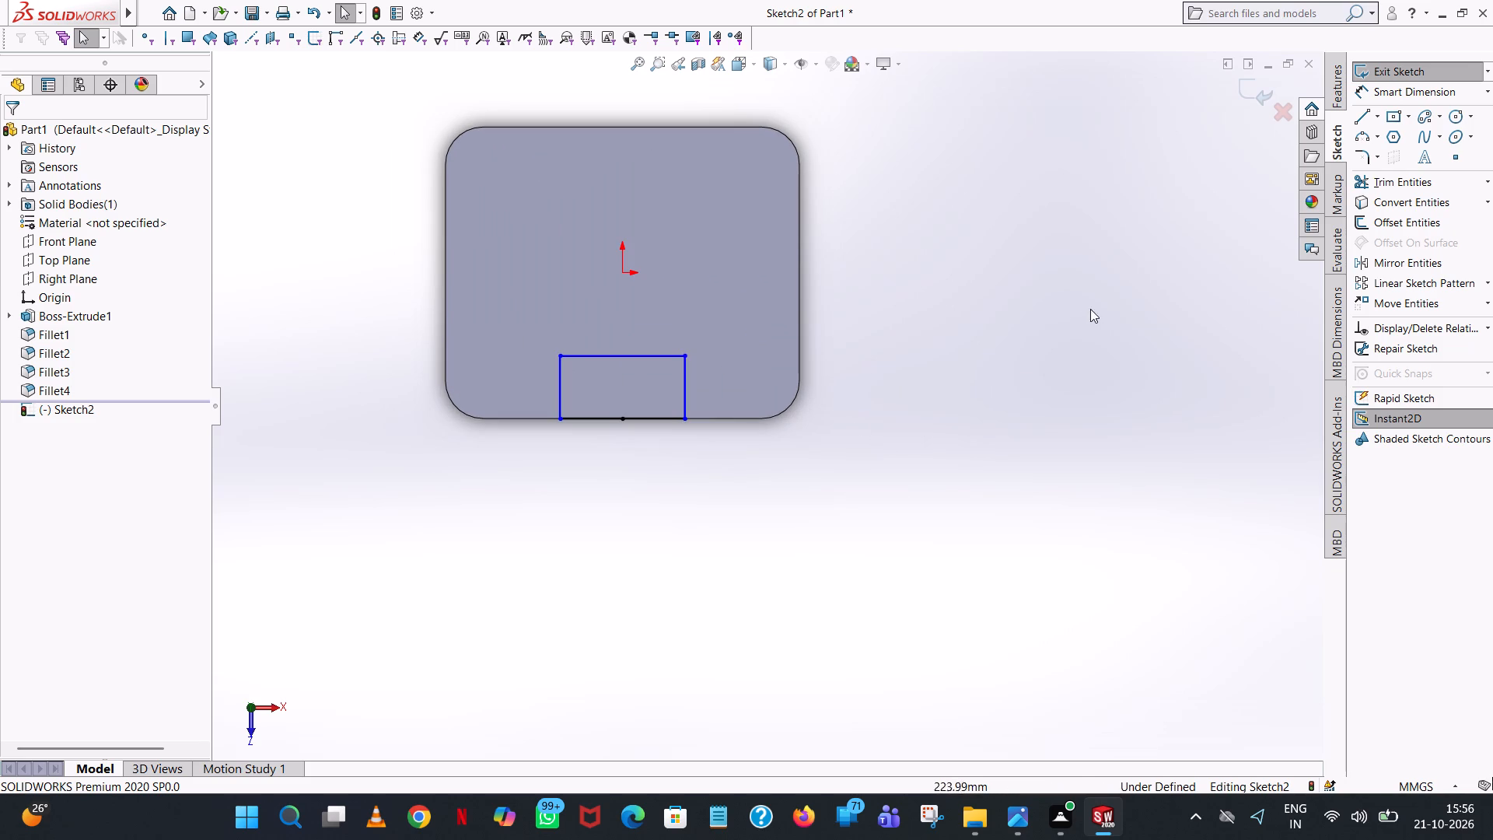
left_click(1390, 86)
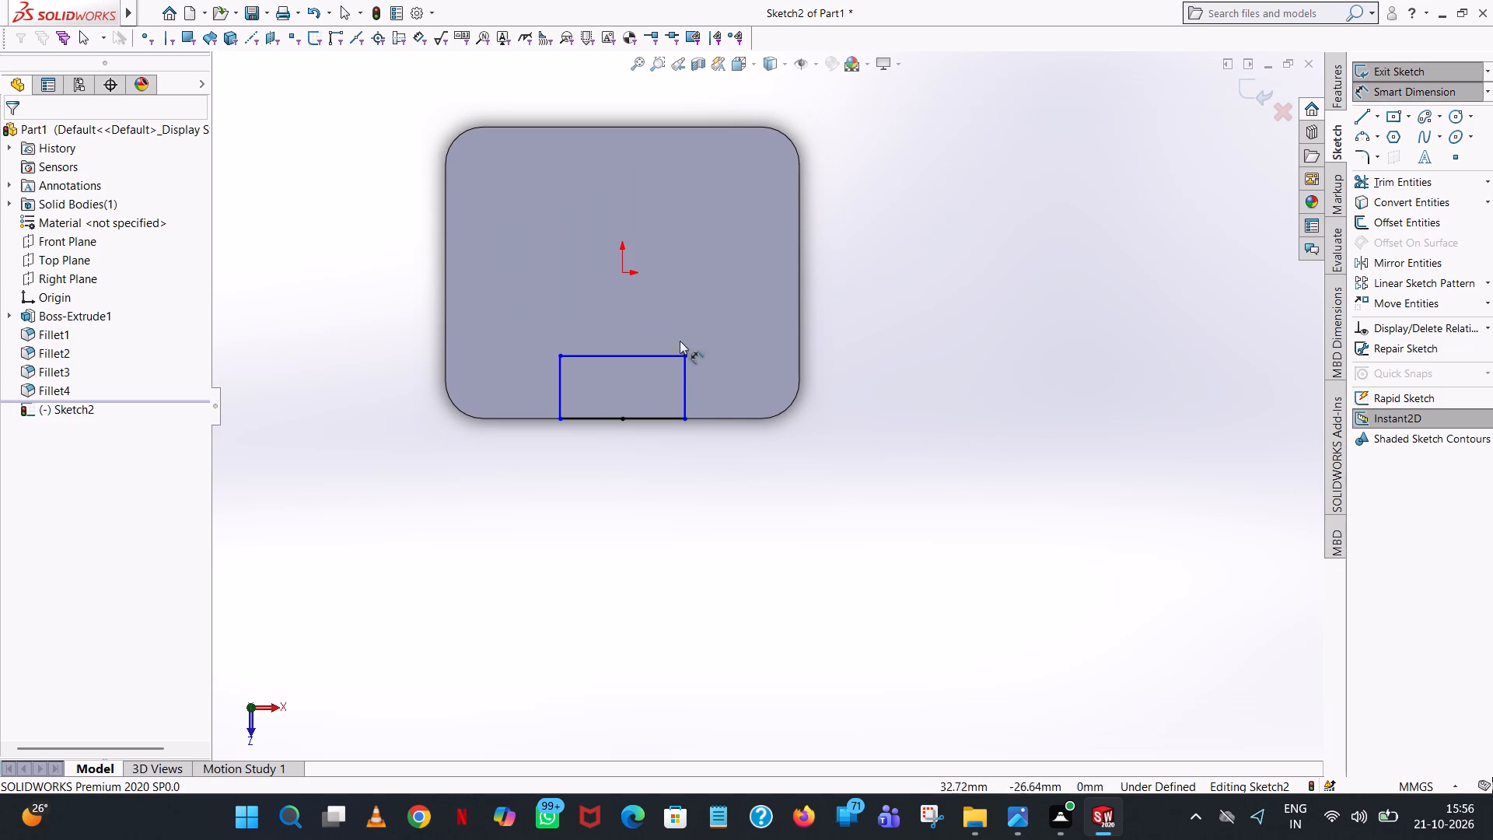
left_click(657, 422)
left_click(656, 509)
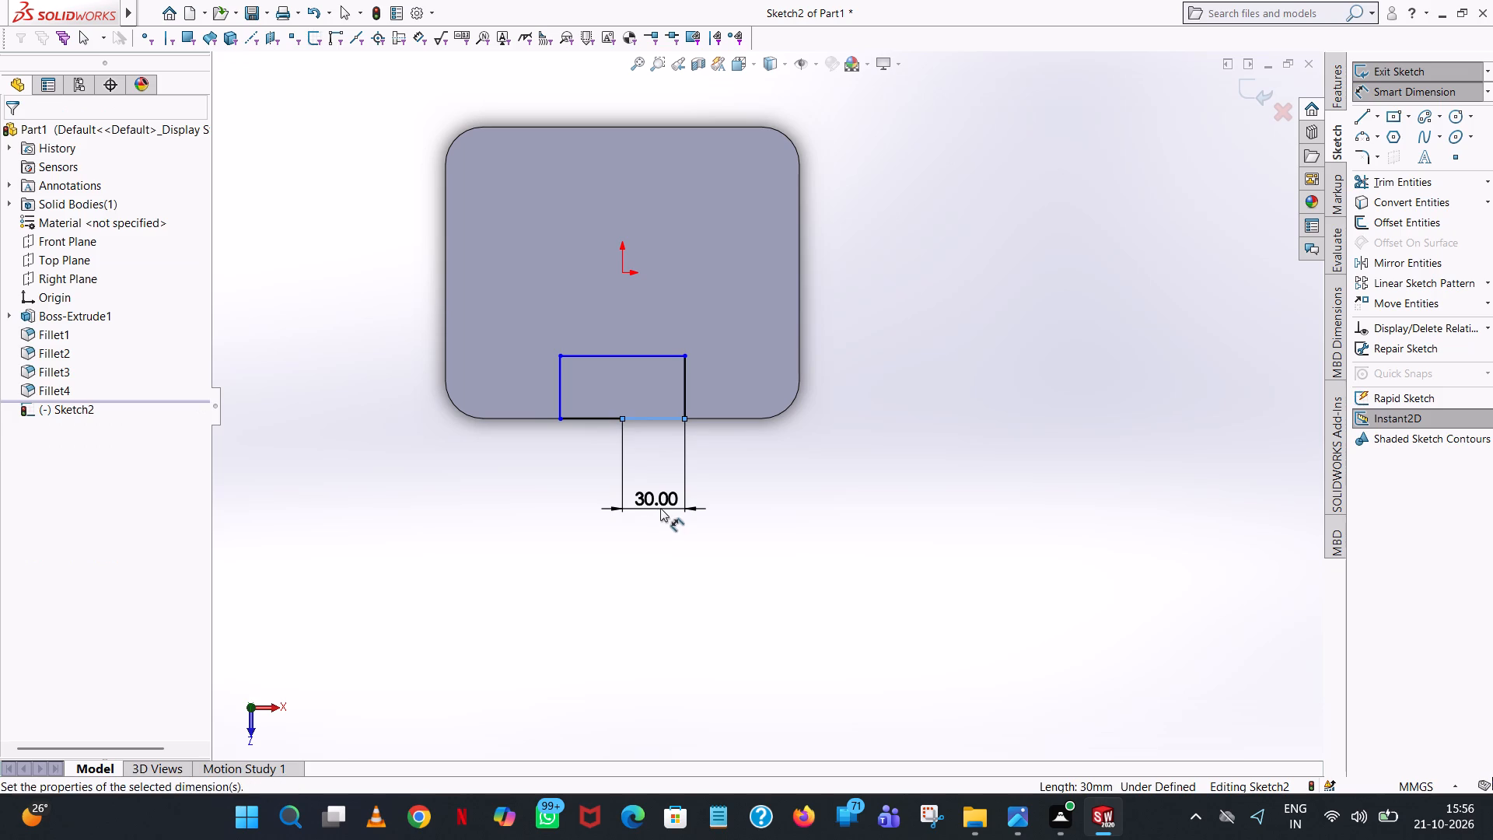
left_click(593, 488)
left_click(494, 457)
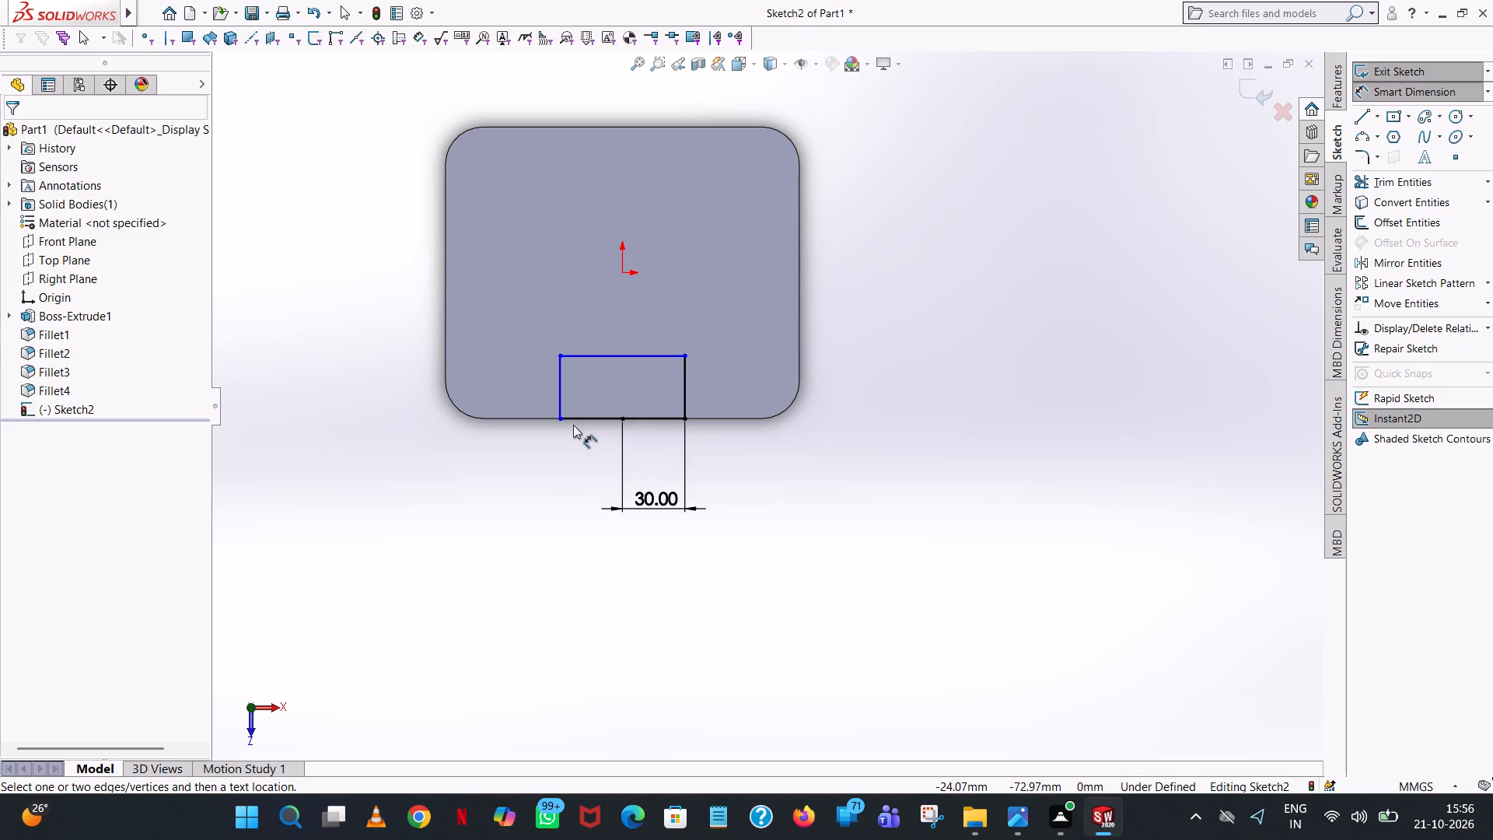
left_click(584, 418)
left_click(542, 488)
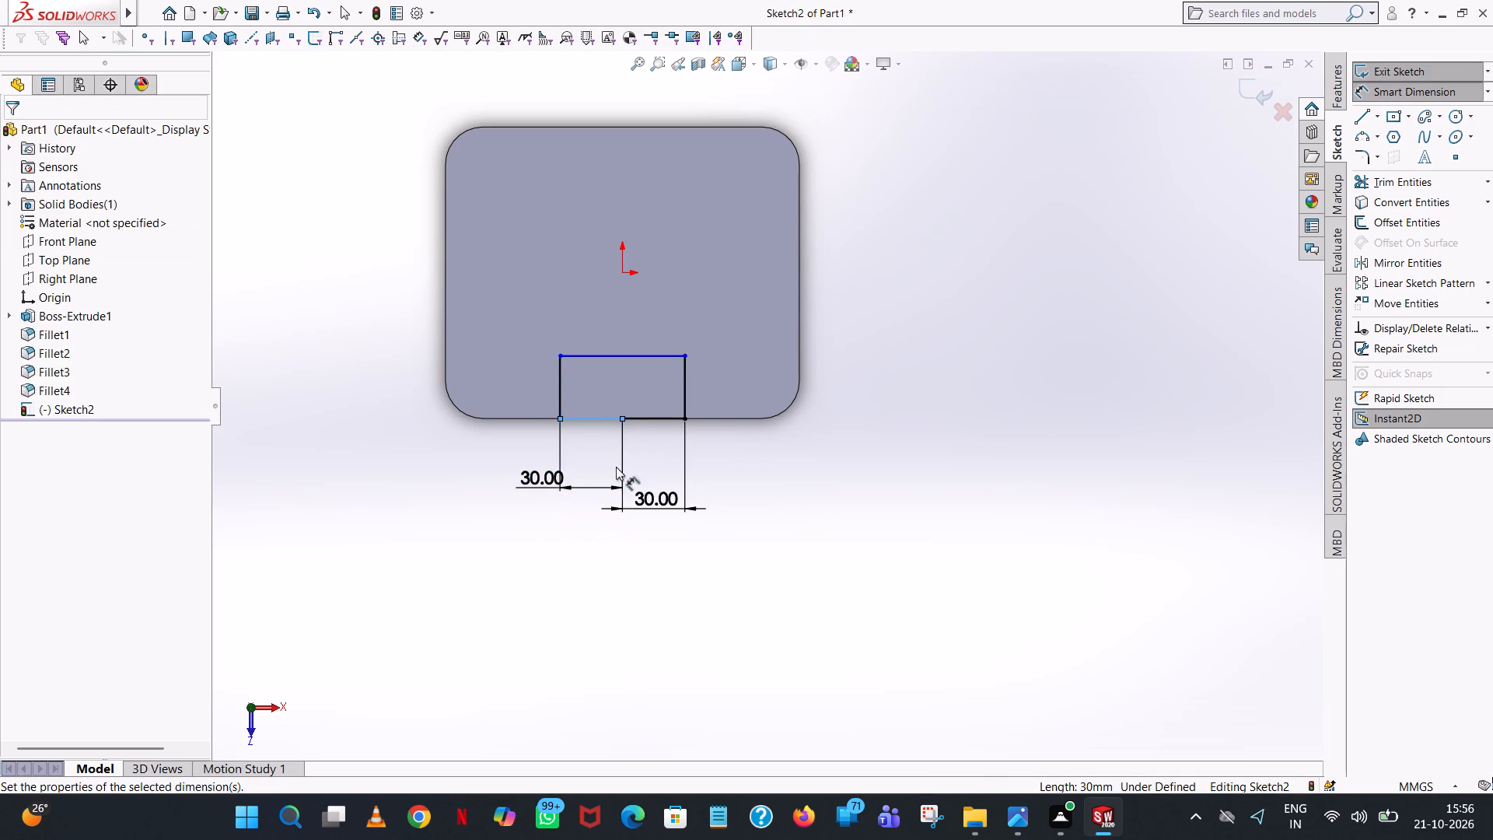
left_click(470, 457)
left_click(348, 469)
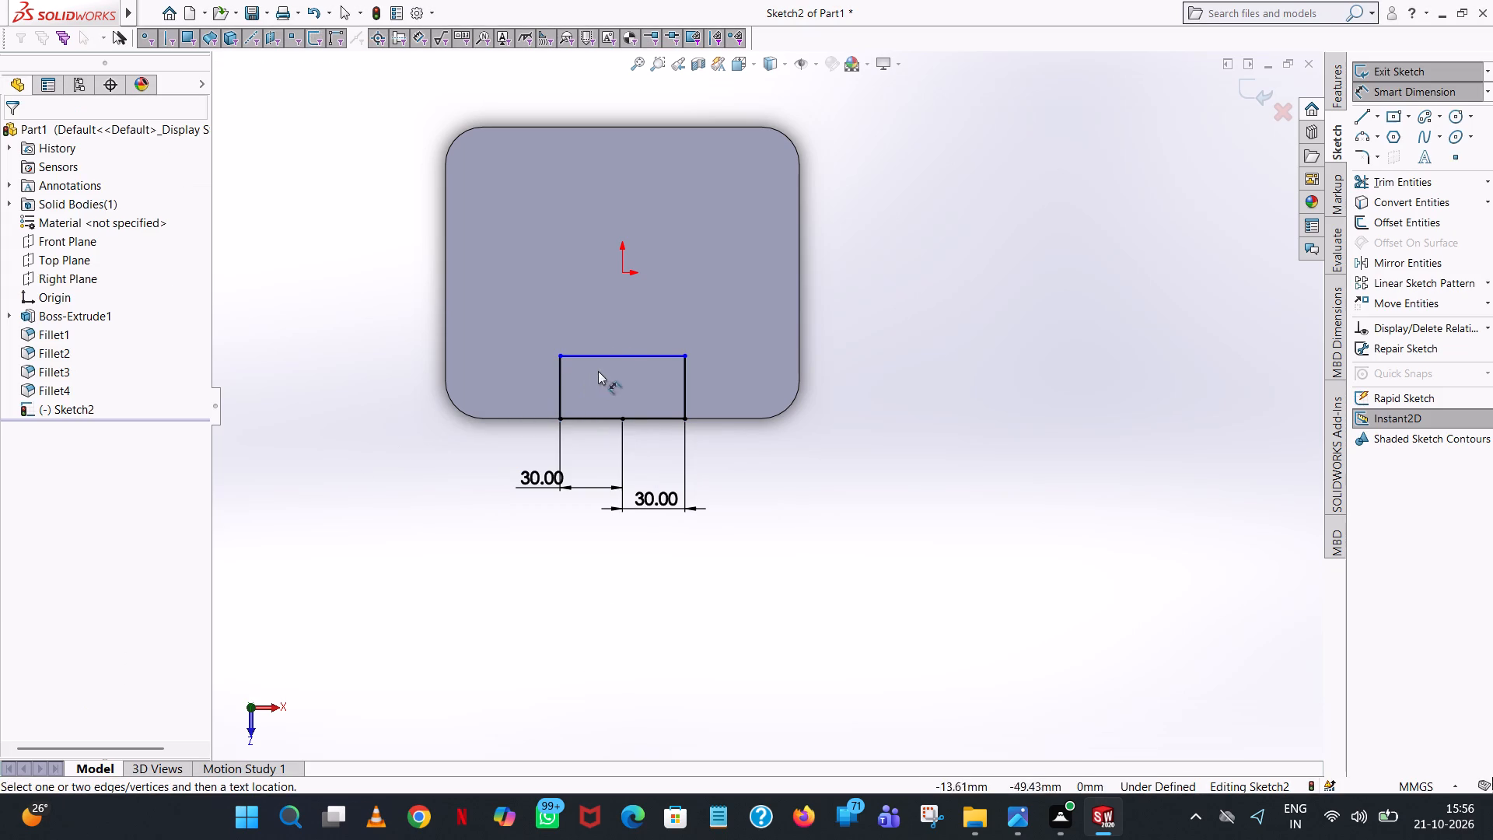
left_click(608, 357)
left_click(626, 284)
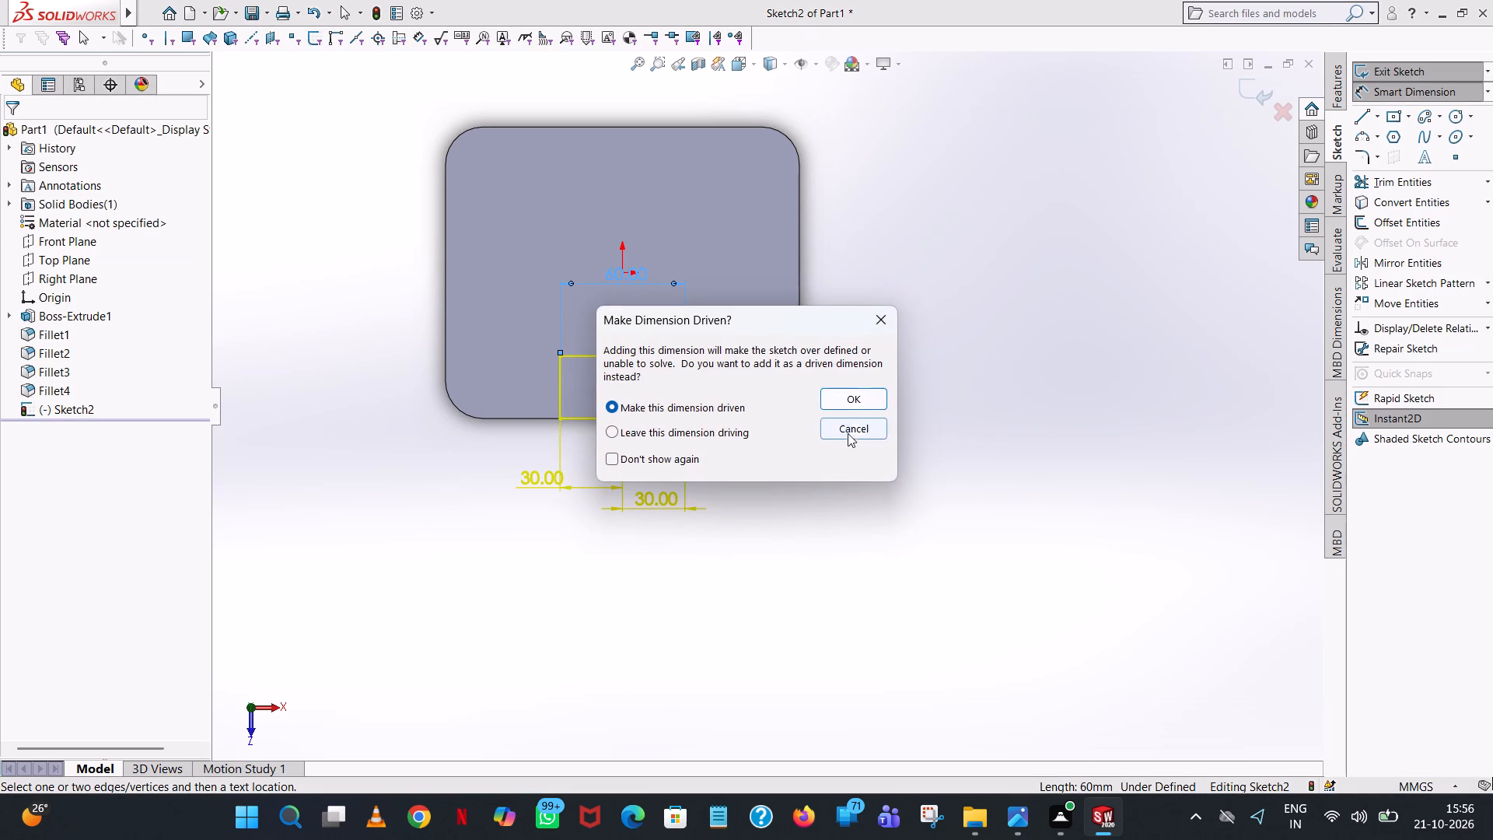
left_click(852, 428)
Dimension the rectangle's depth between its inner line and the plate's front edge at 30 mm.
left_click(613, 355)
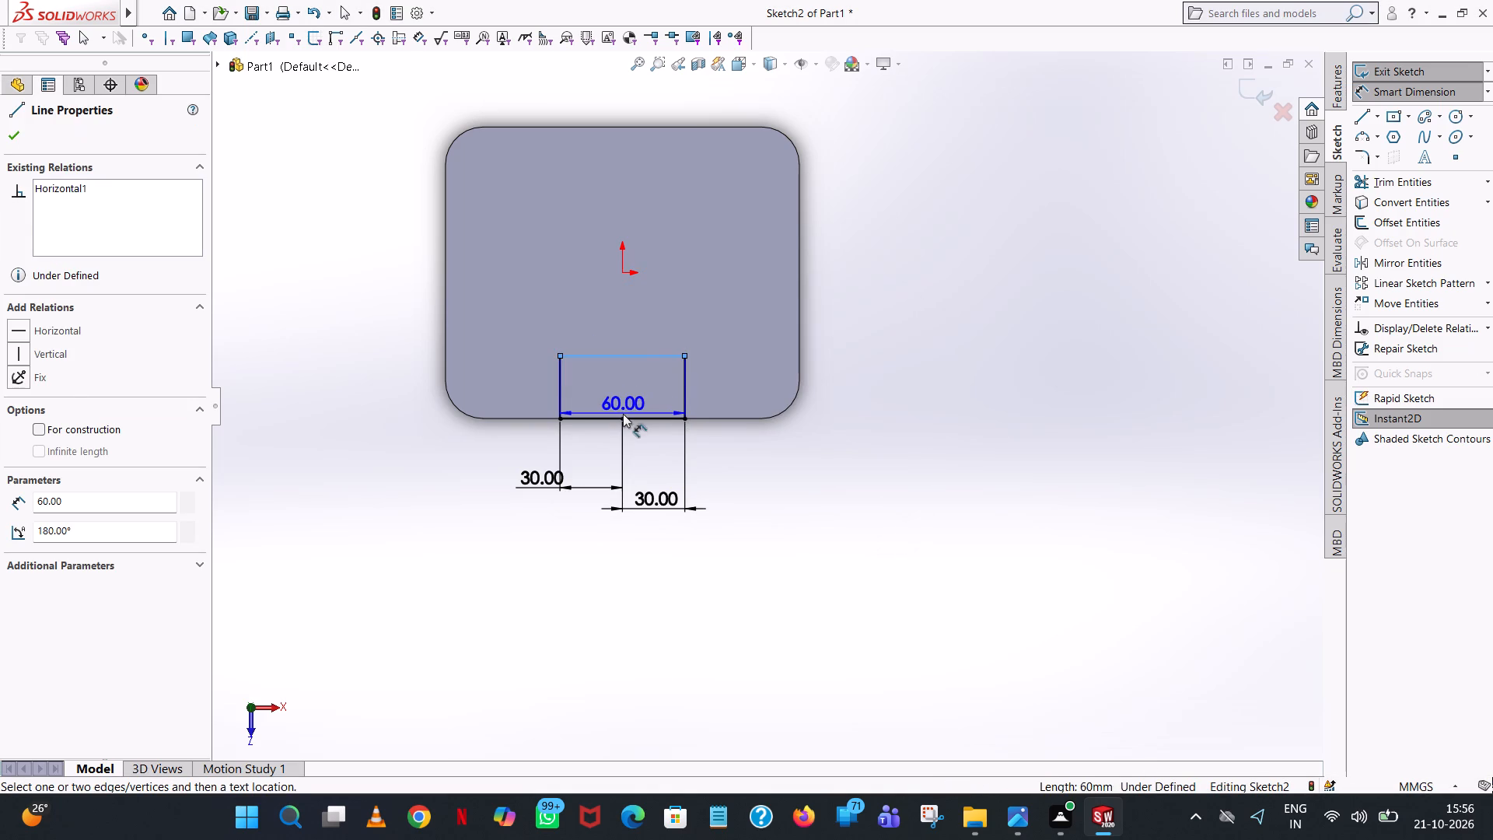
left_click(623, 416)
left_click(970, 384)
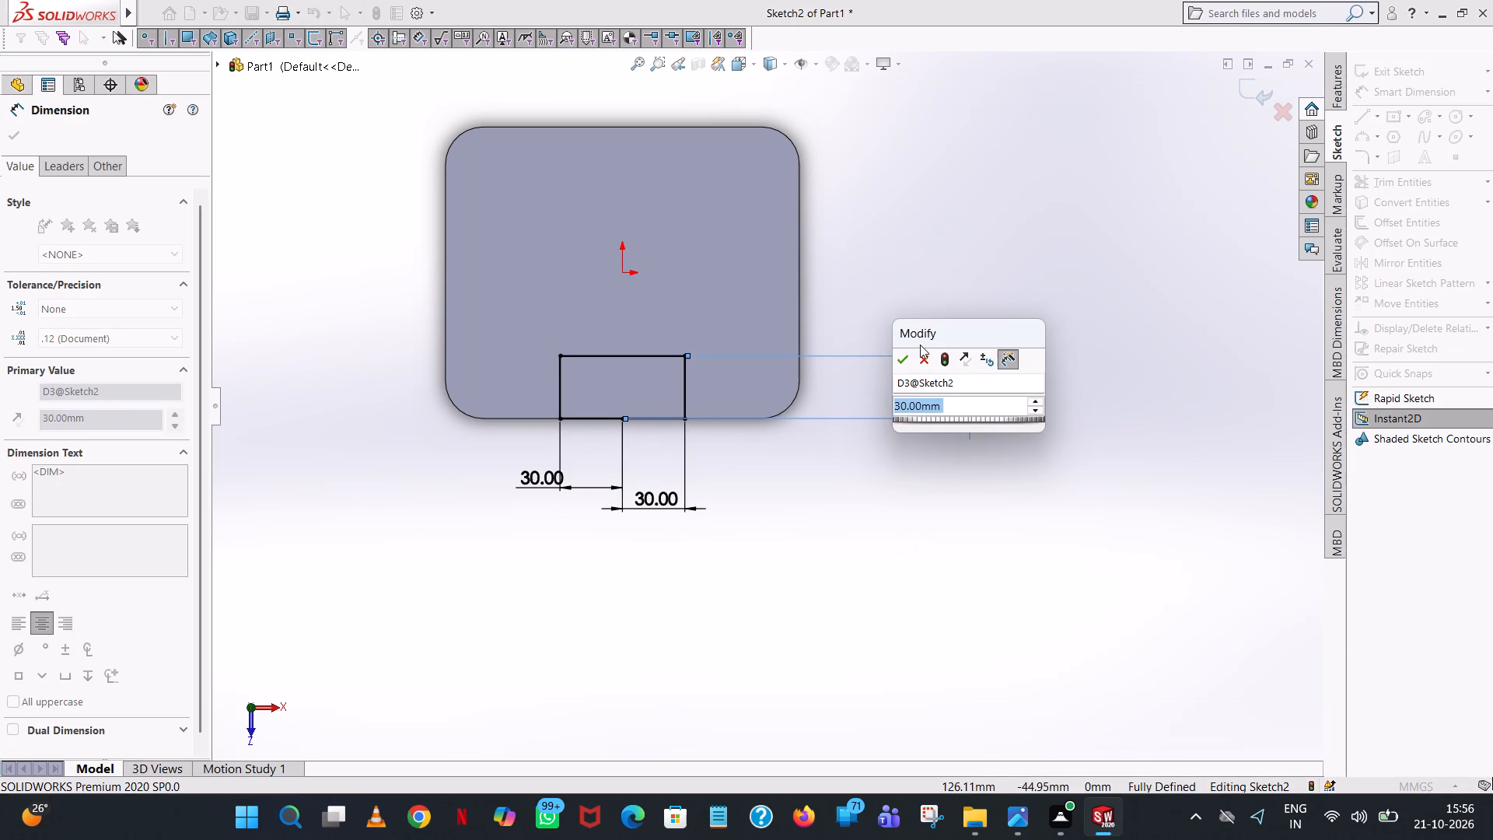
left_click(899, 358)
left_click(949, 269)
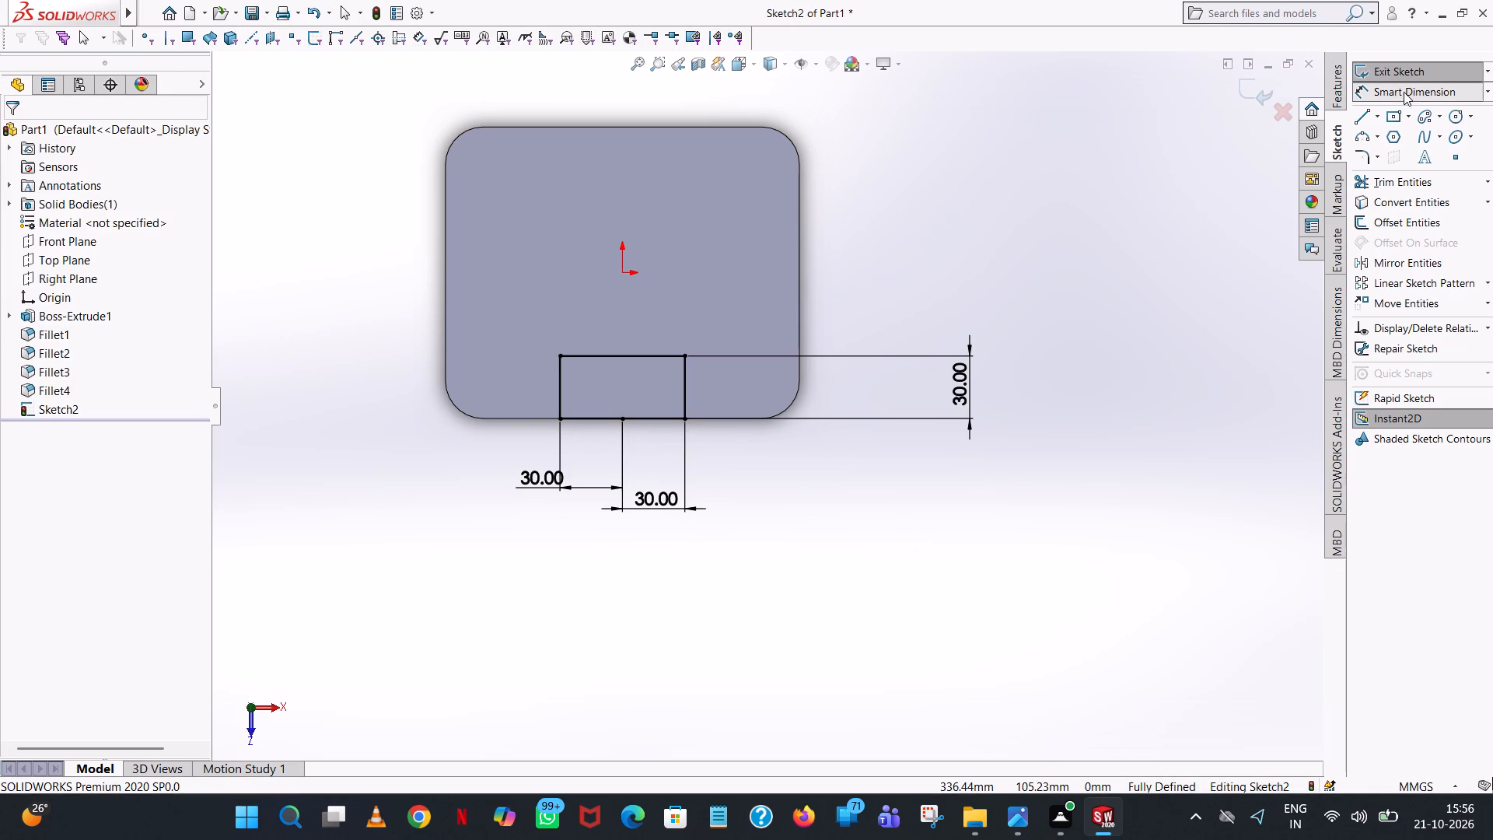
Cut the 60 x 30 mm rectangle through the base plate with a blind Extruded Cut 10 mm deep.
left_click(1339, 79)
left_click(1383, 180)
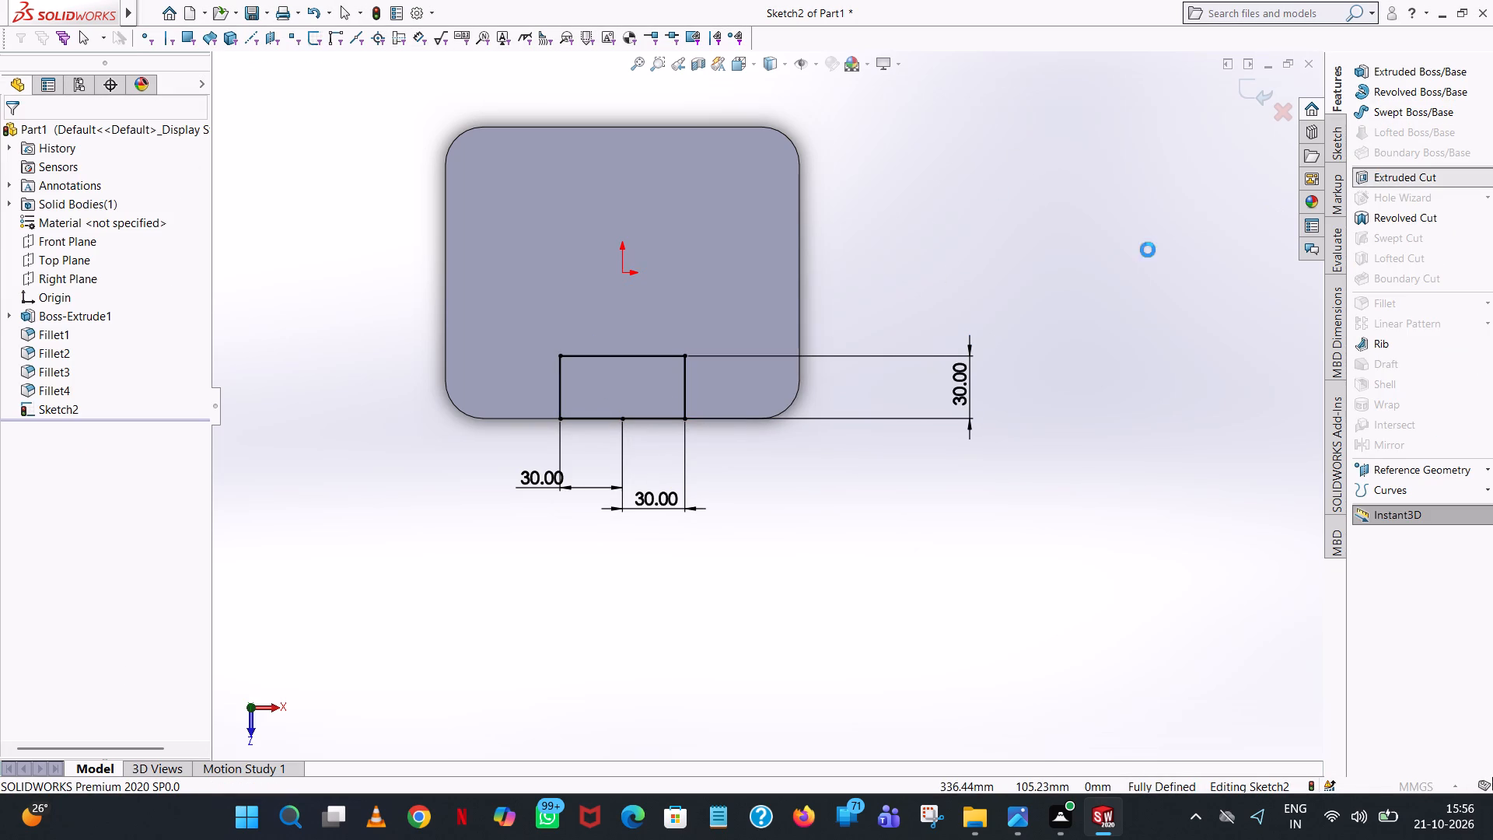
middle_click_drag(746, 408, 785, 146)
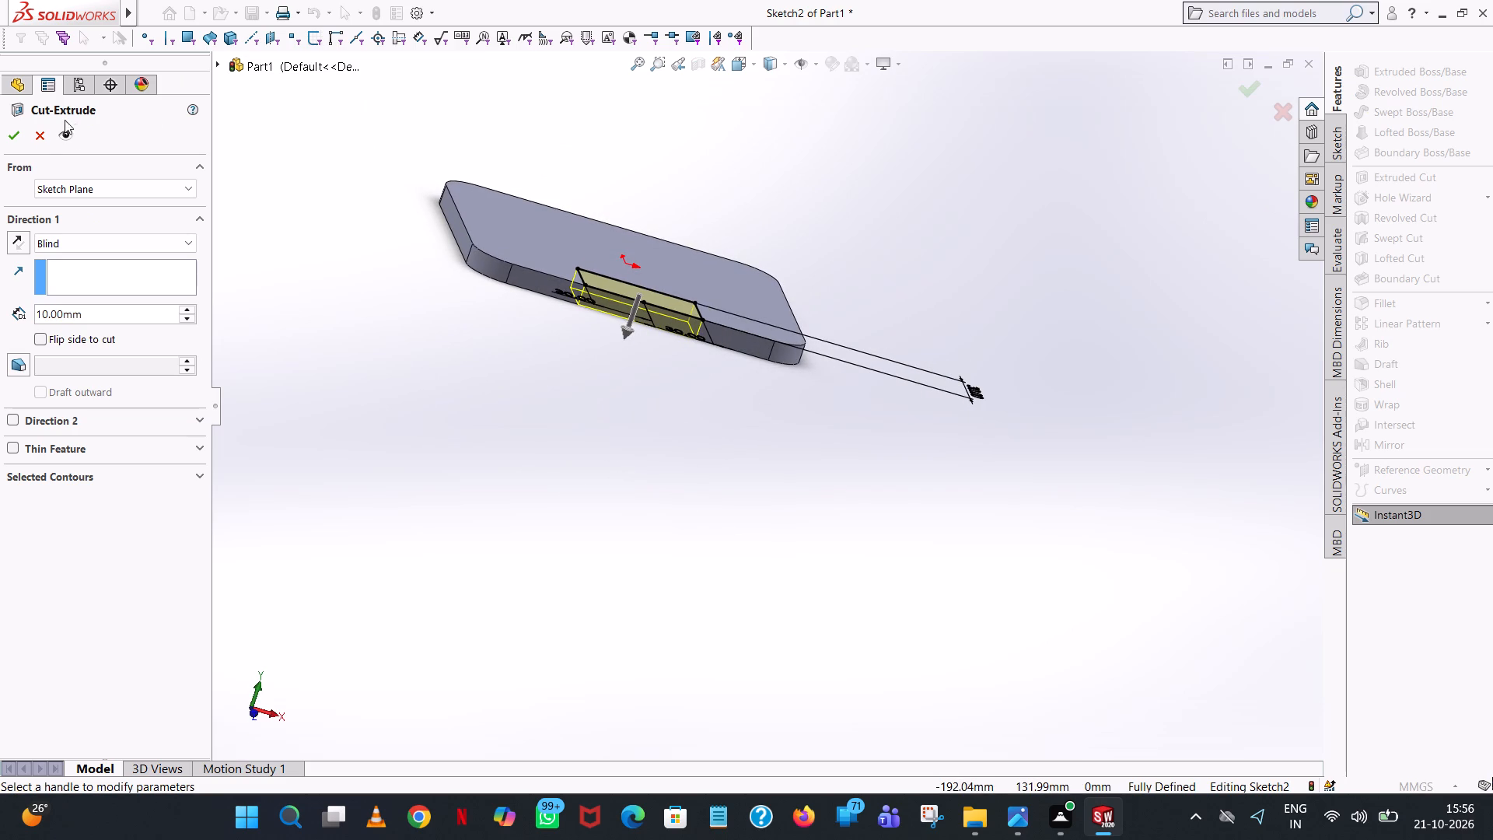
double_click(19, 147)
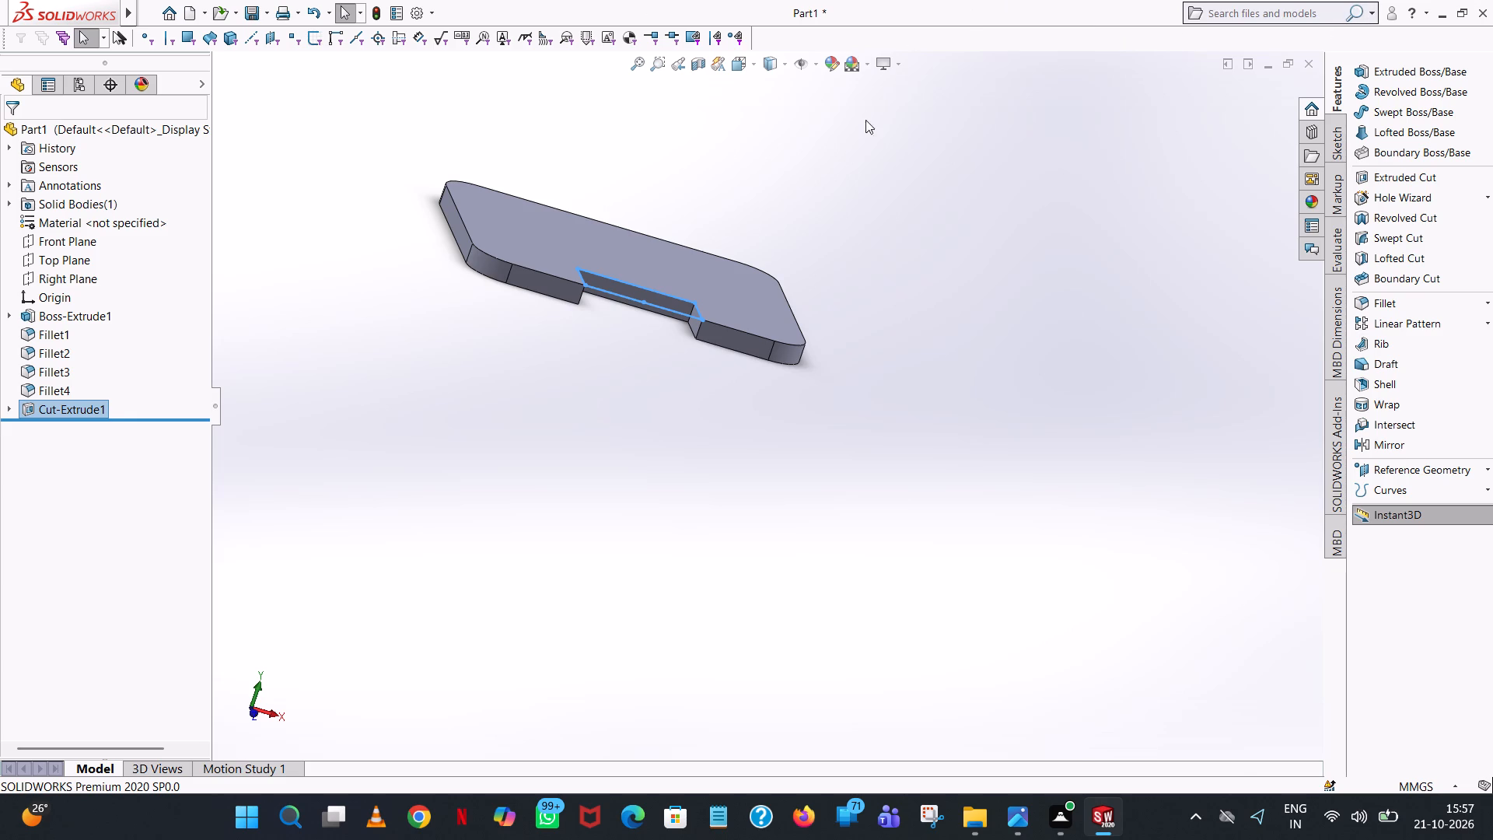
left_click(747, 226)
middle_click_drag(716, 215, 682, 368)
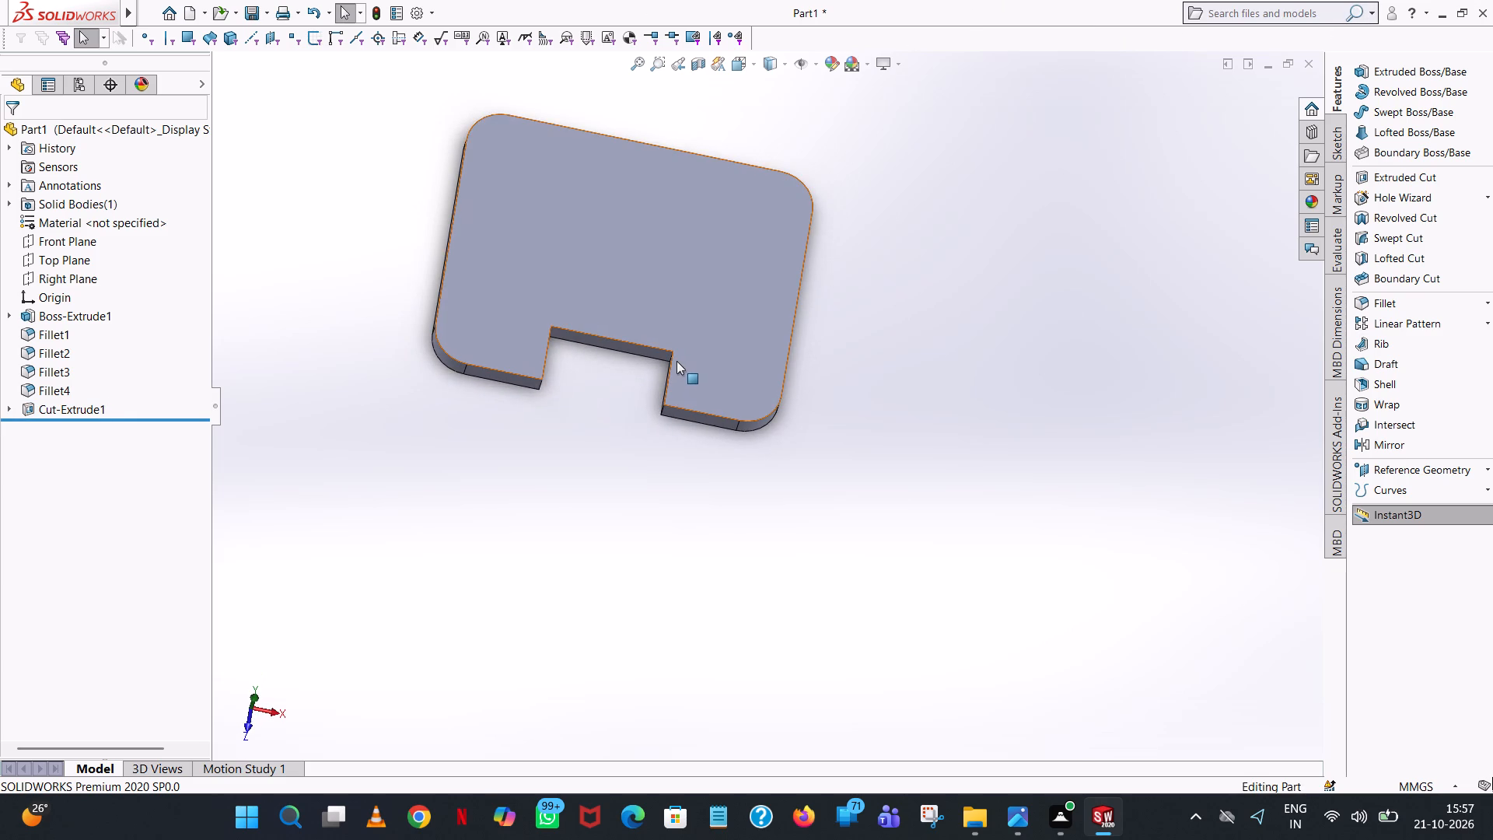
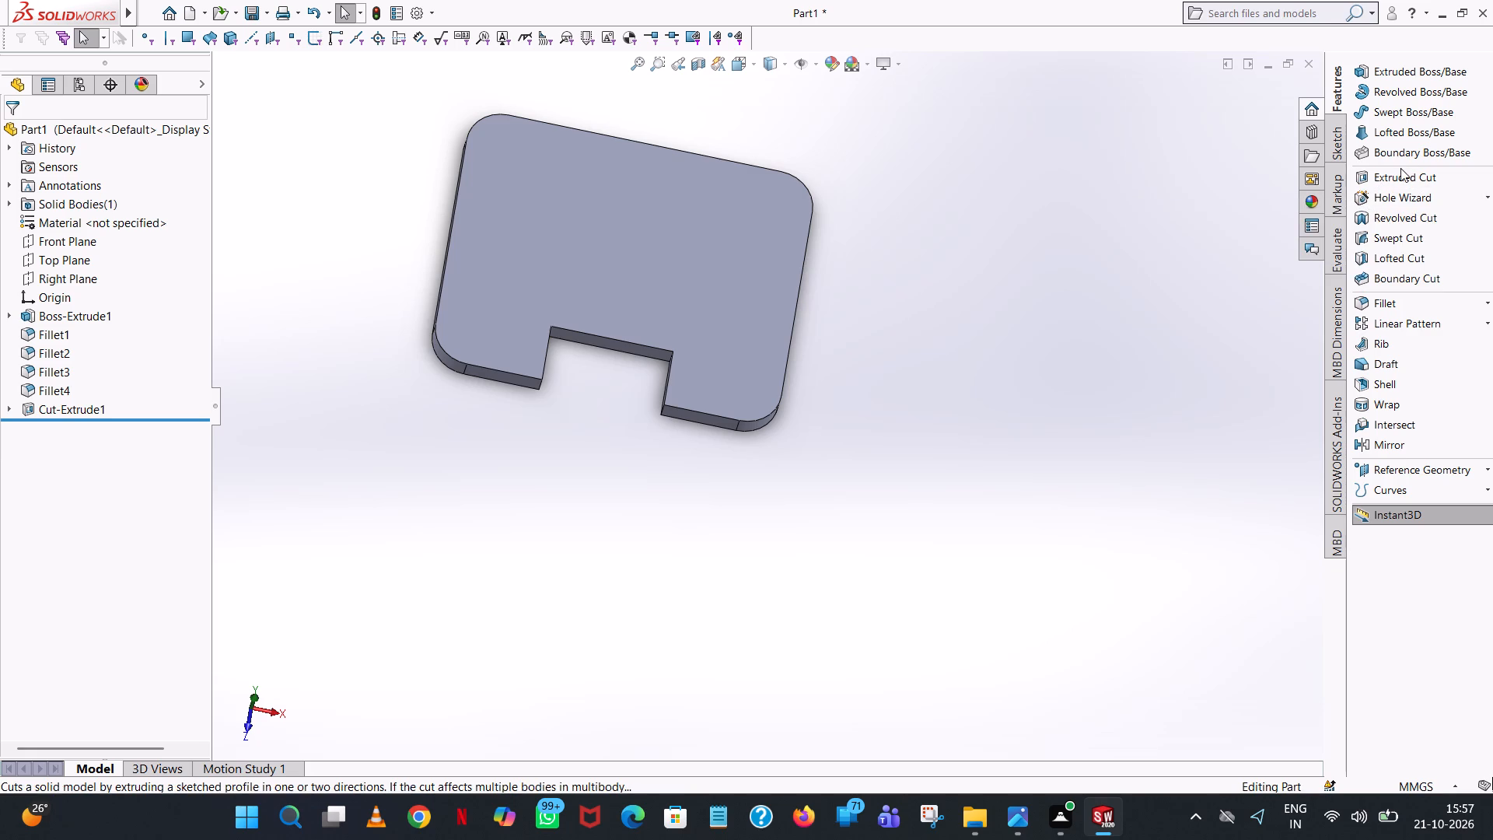
Start an Extruded Cut sketch on the plate's top face and draw a 14 mm radius circle concentric with the front-right corner fillet.
left_click(1400, 168)
left_click(659, 240)
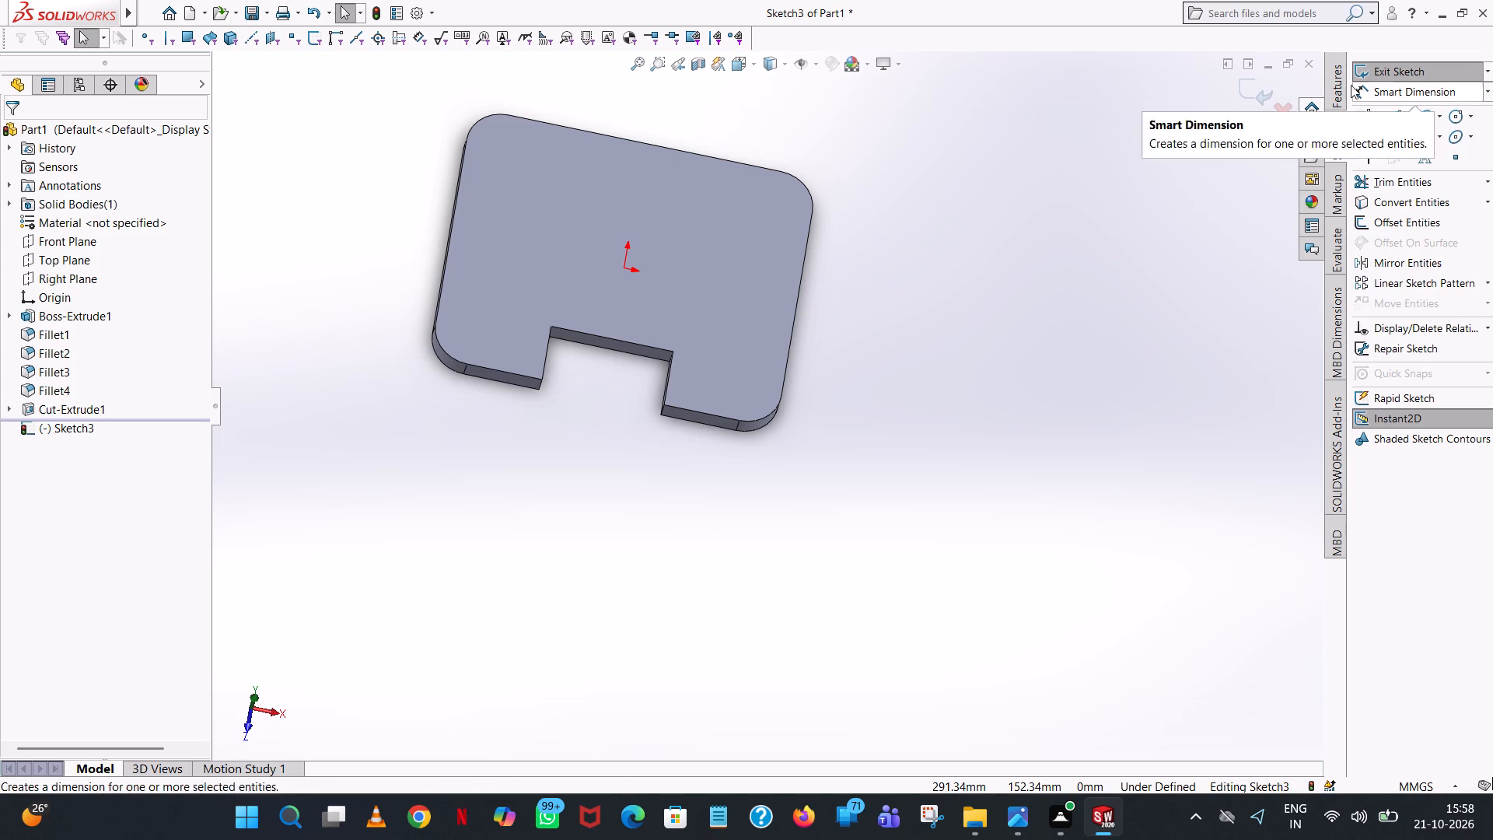
left_click(754, 62)
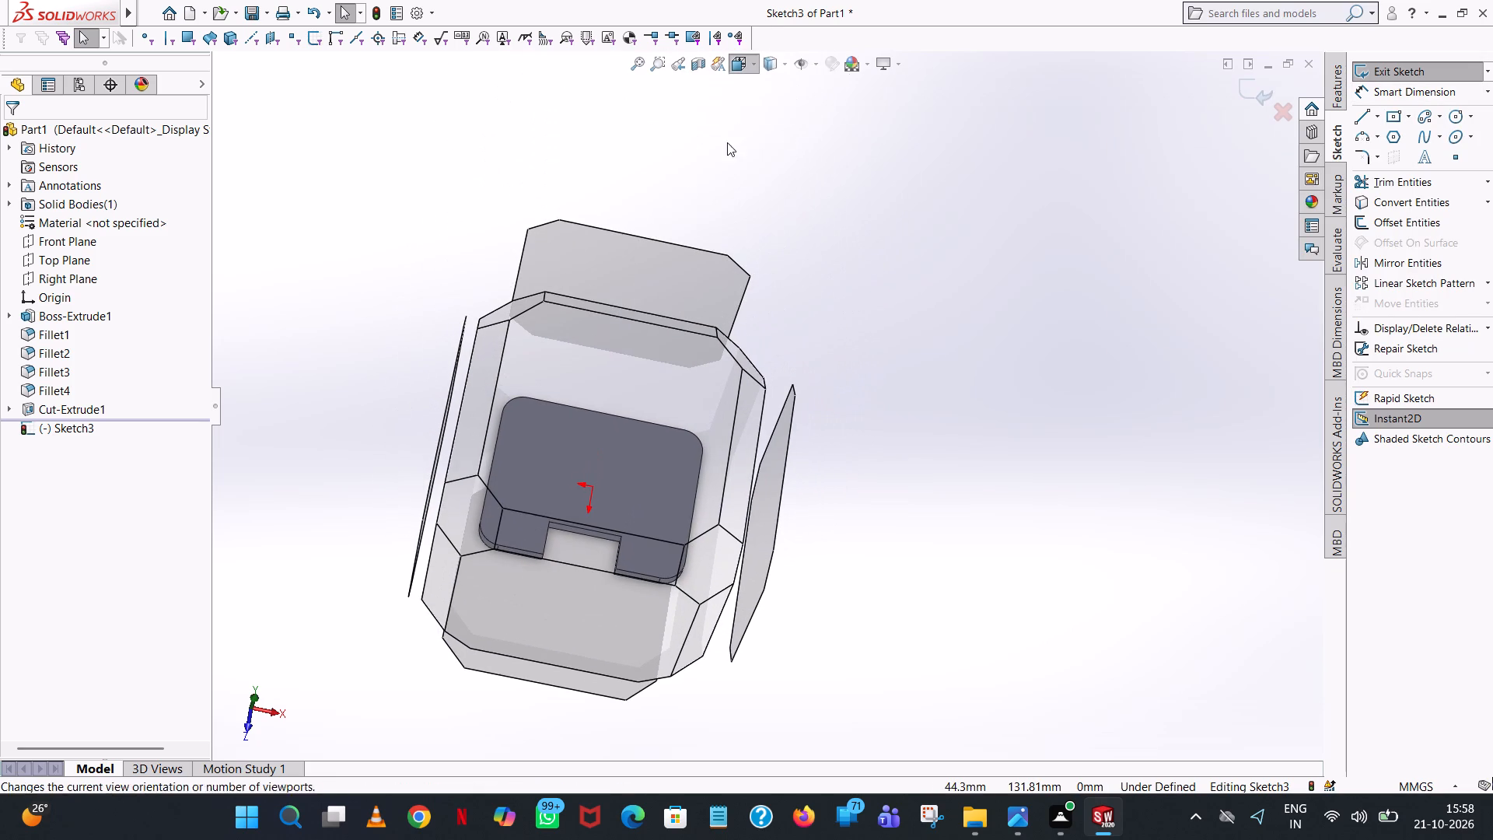
left_click(823, 157)
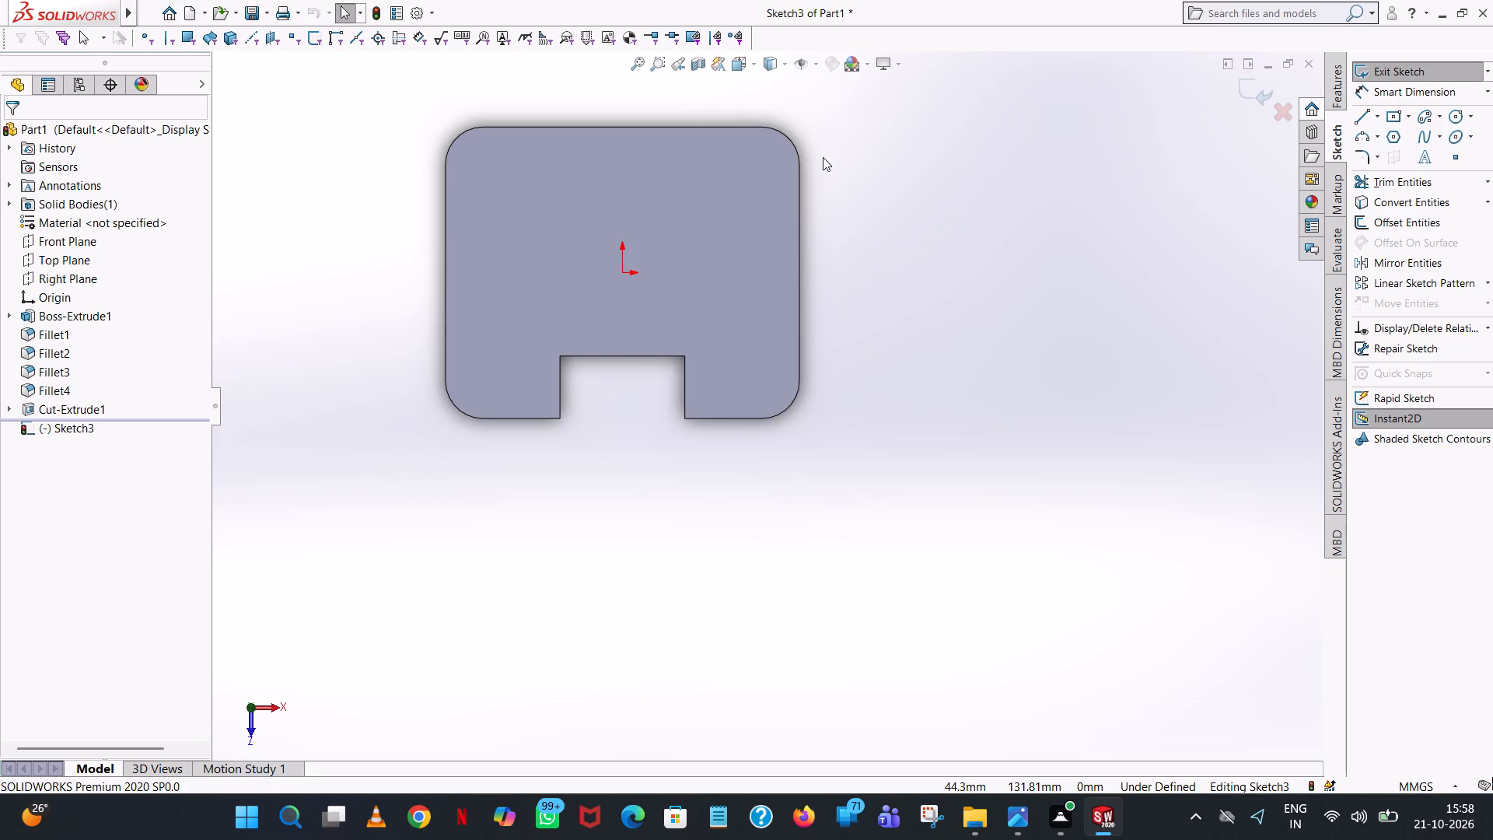
left_click(1453, 124)
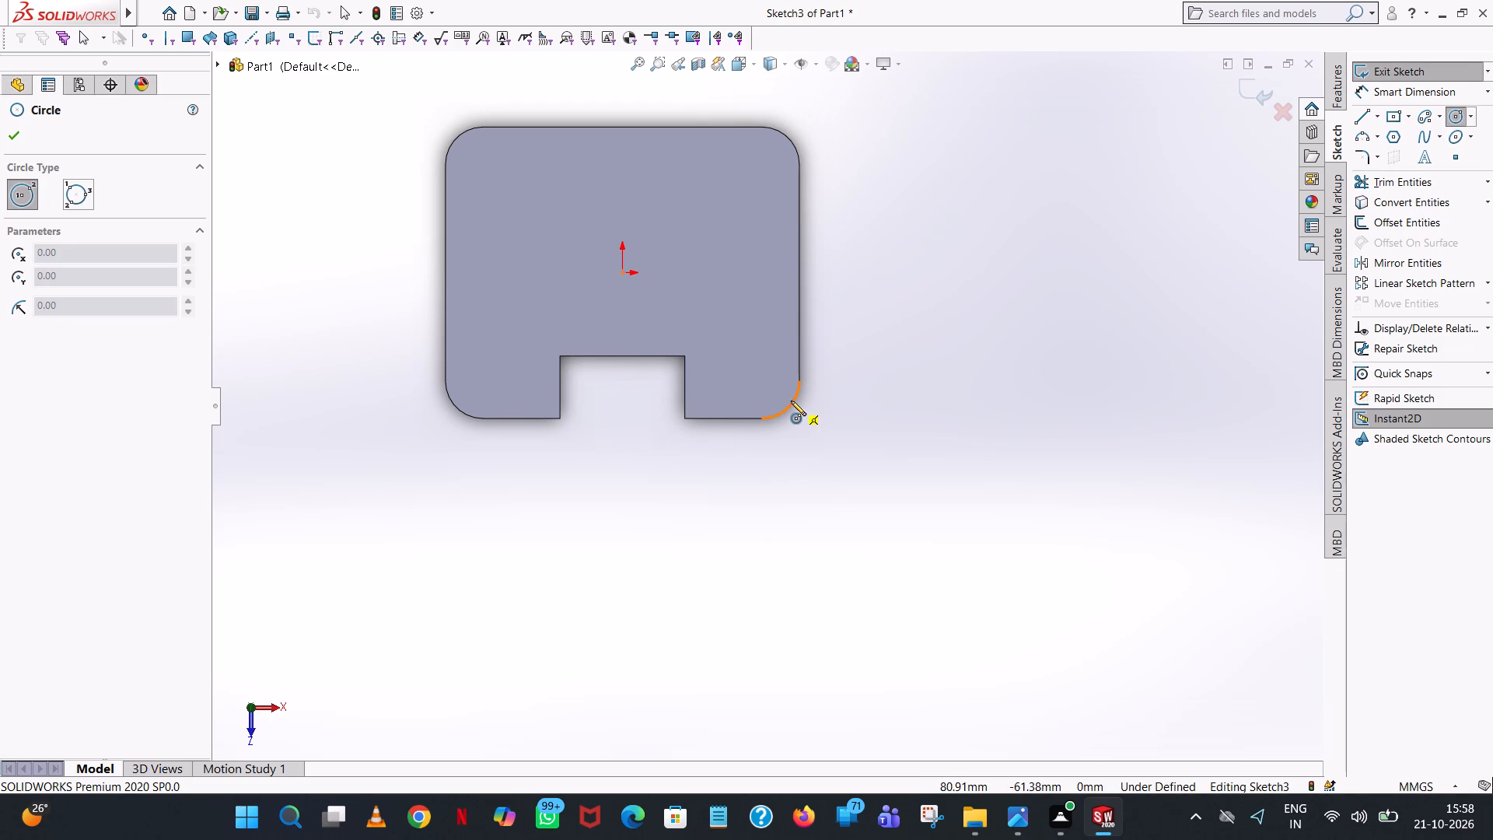
scroll(791, 401, "down", 6)
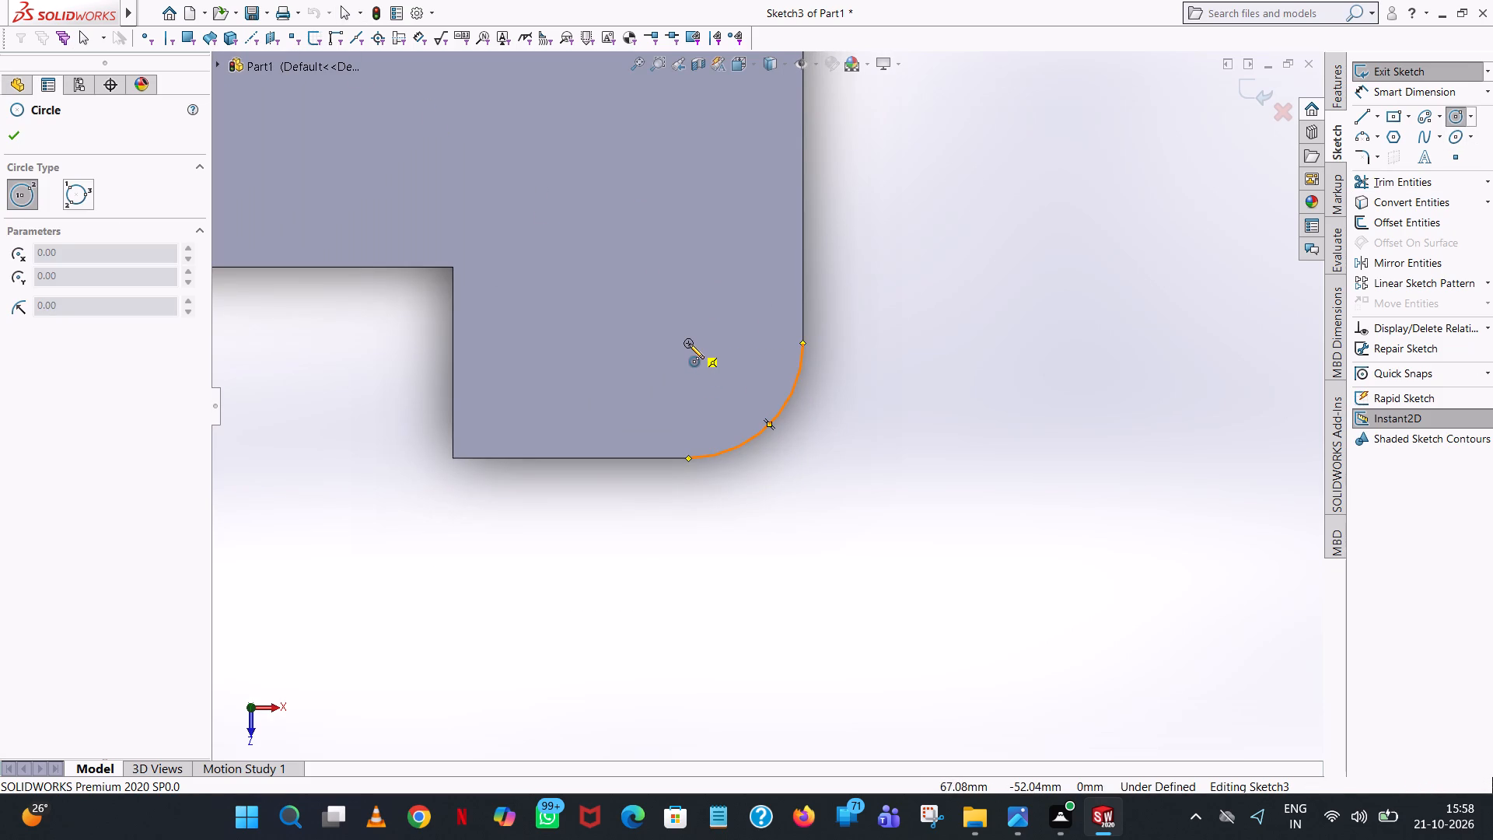
left_click(689, 344)
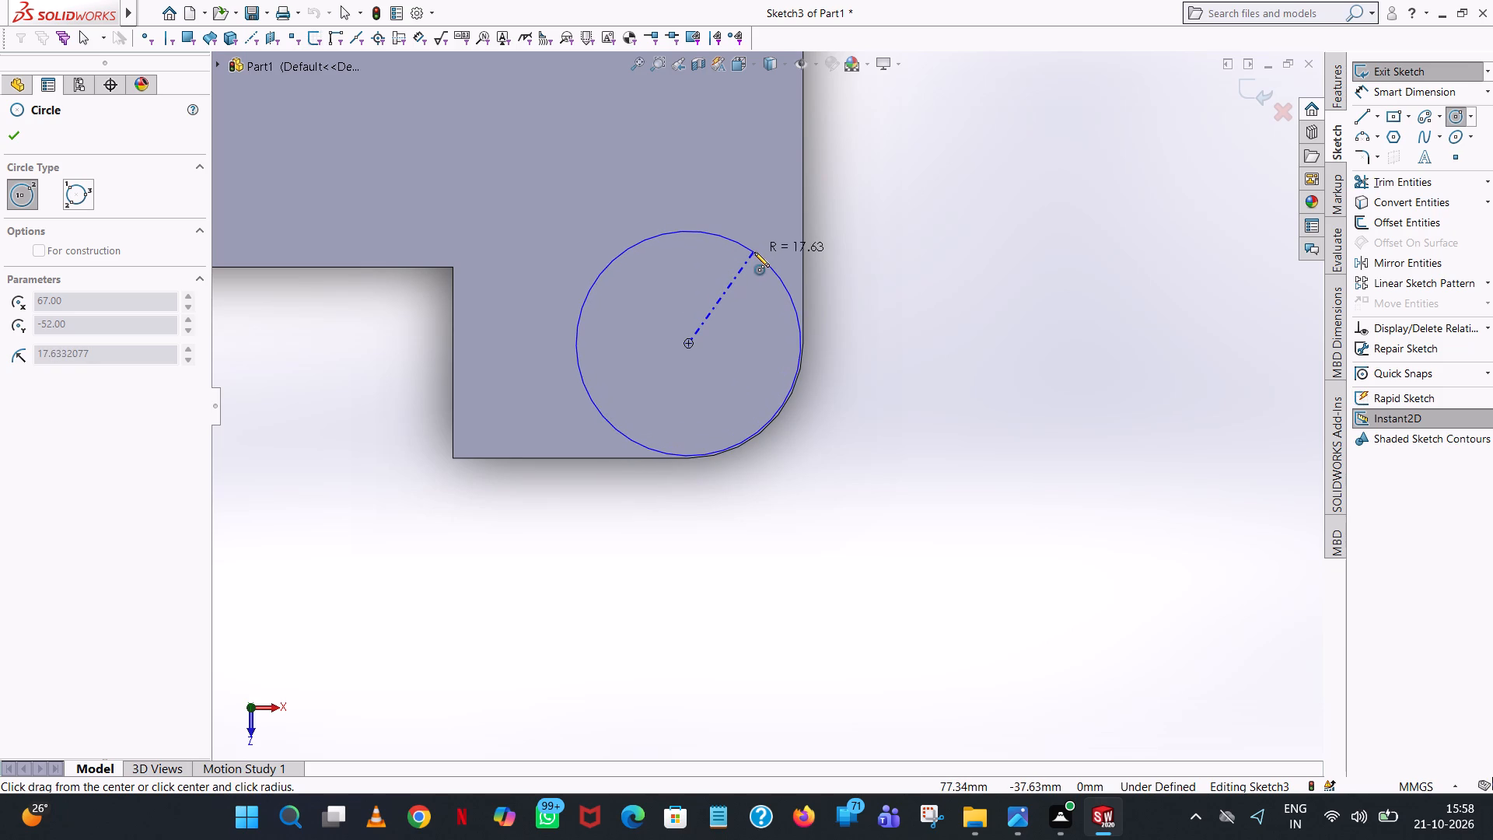
left_click(733, 260)
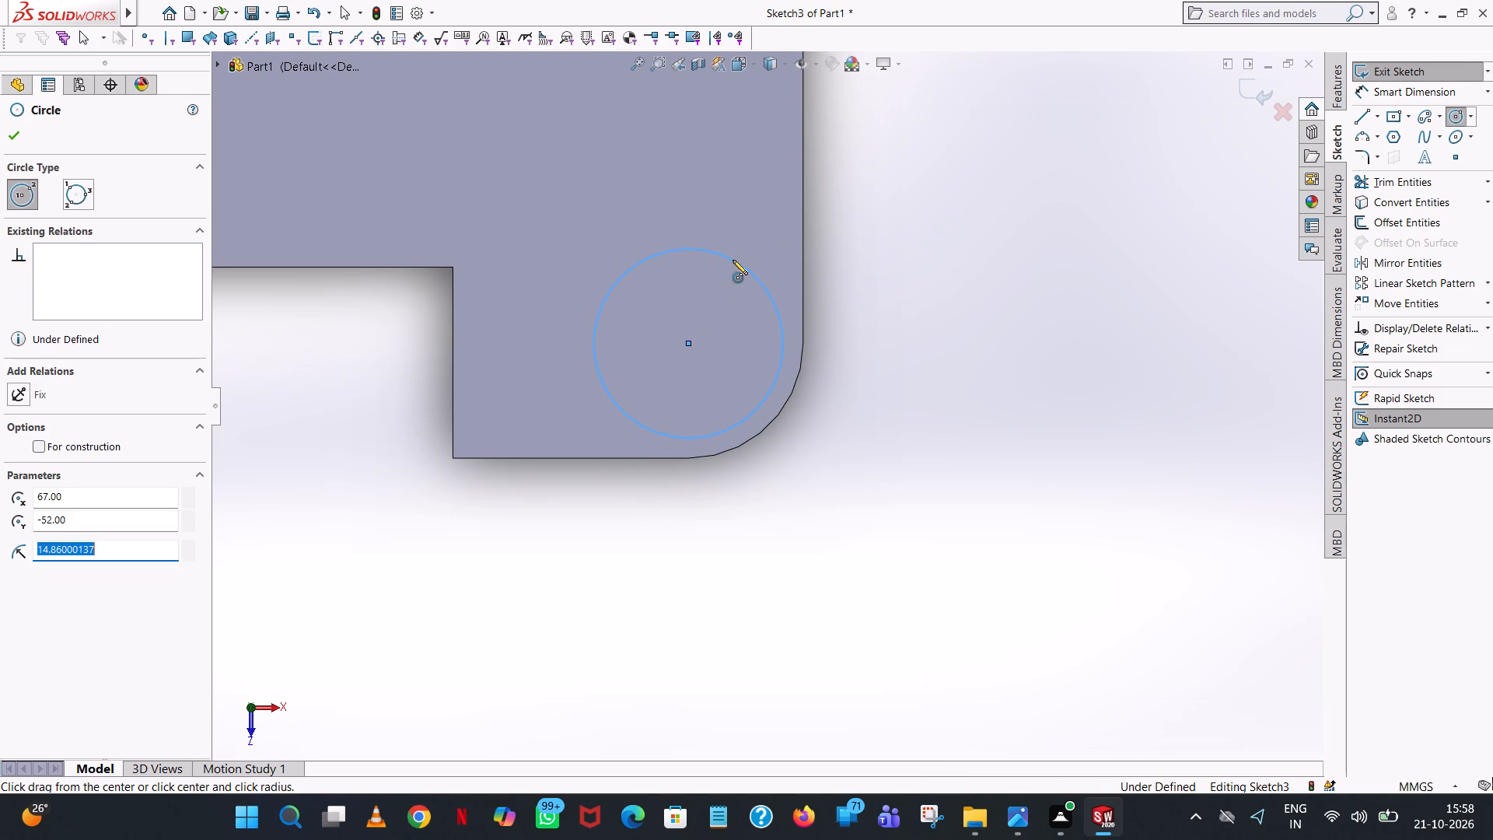
type("28/")
key("2")
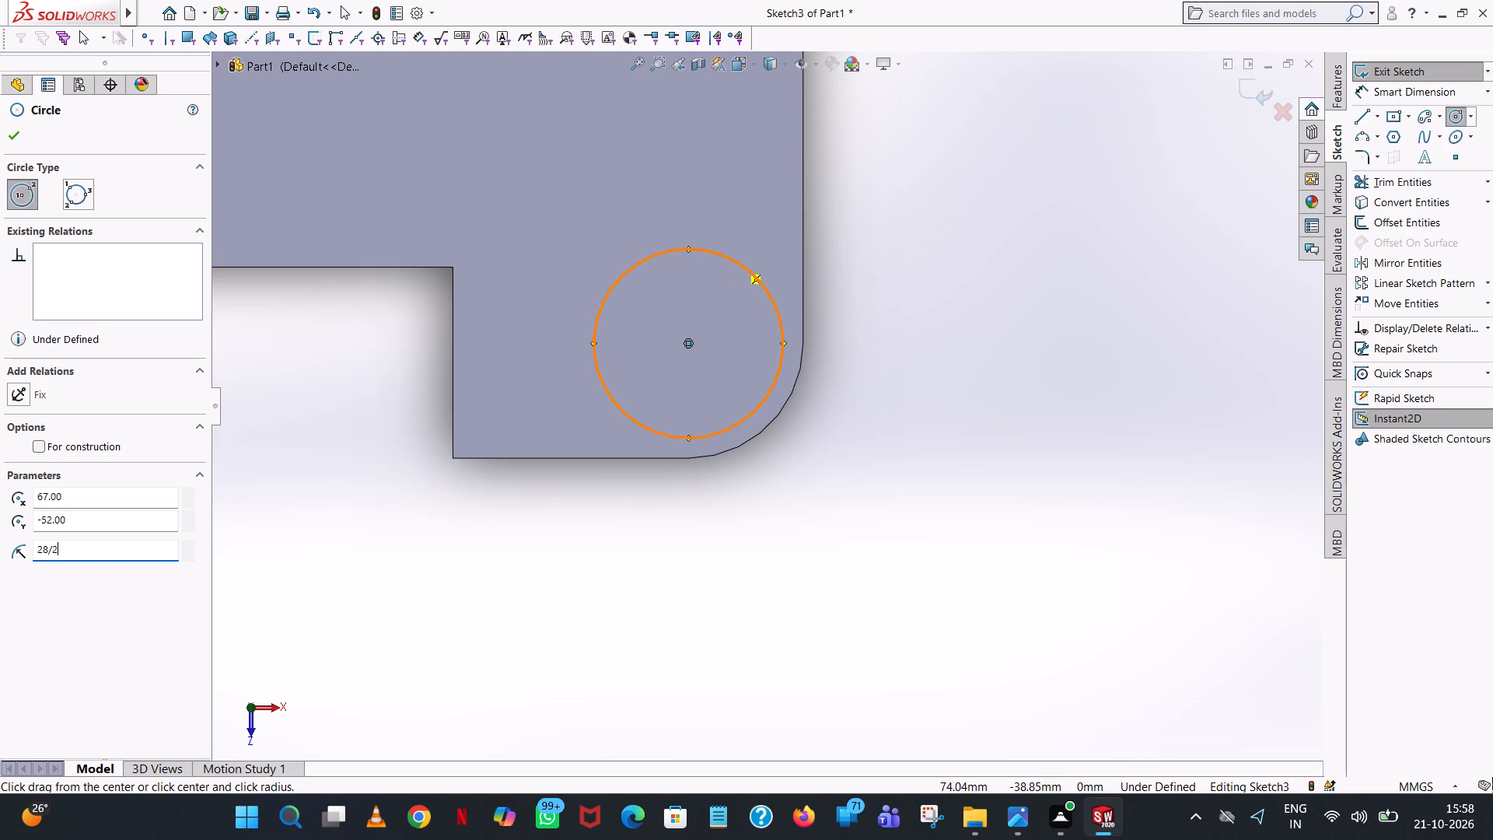
key("Return")
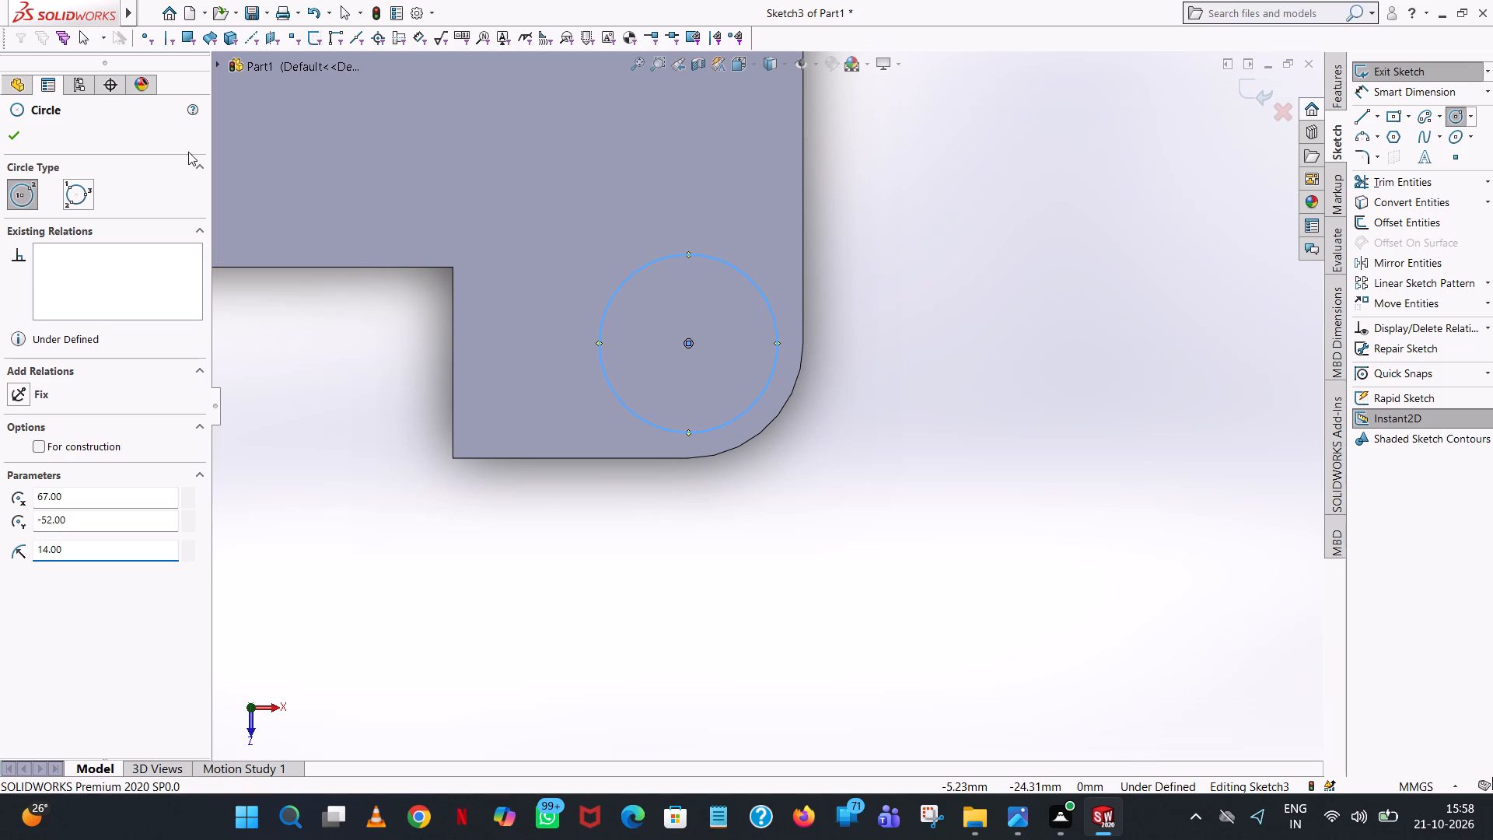
left_click(15, 142)
left_click(961, 288)
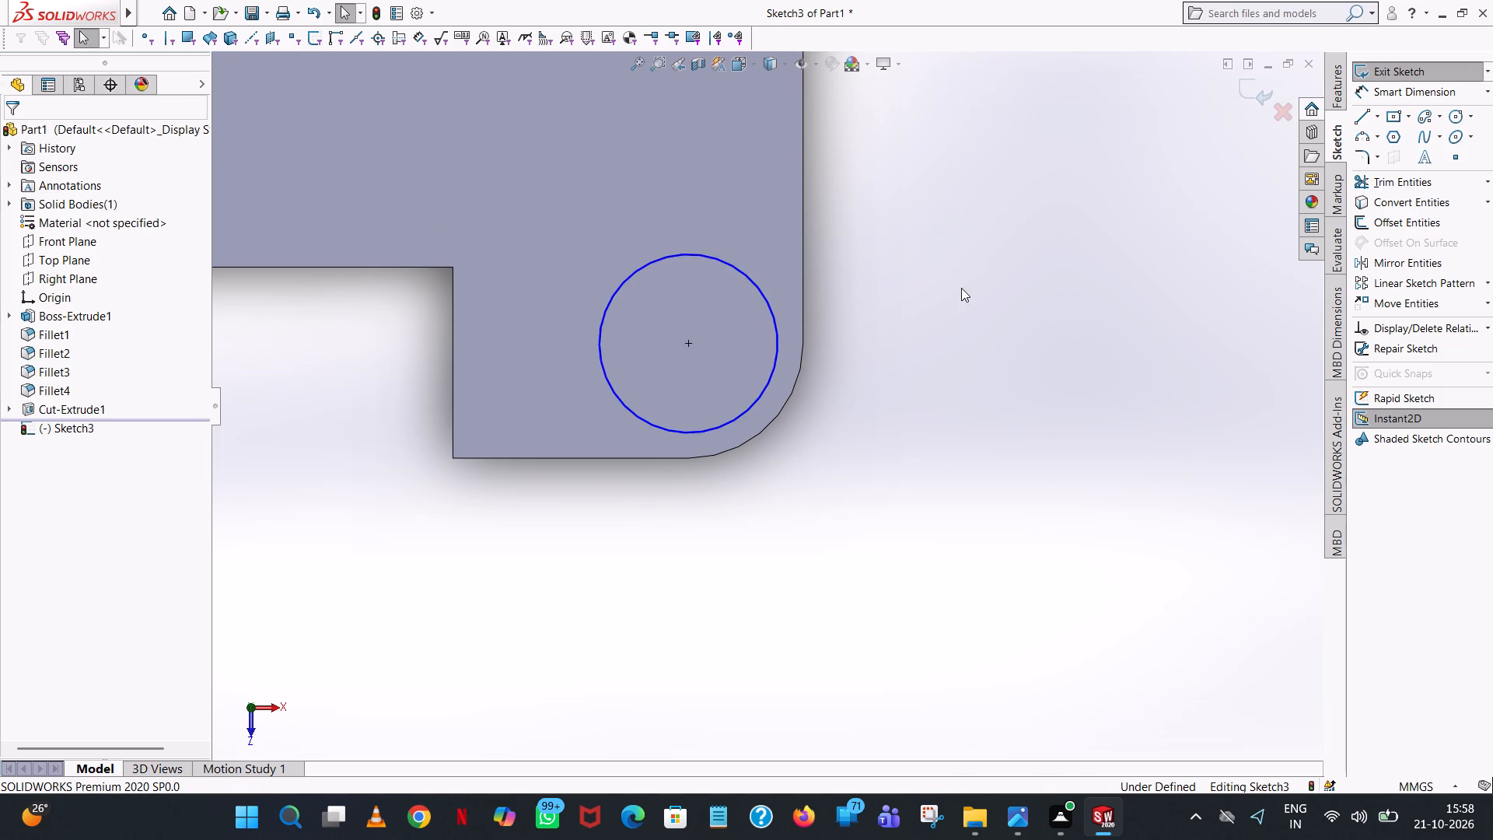
Draw a circle of 14 mm radius centred on the plate's rear-right corner fillet.
scroll(834, 327, "up", 7)
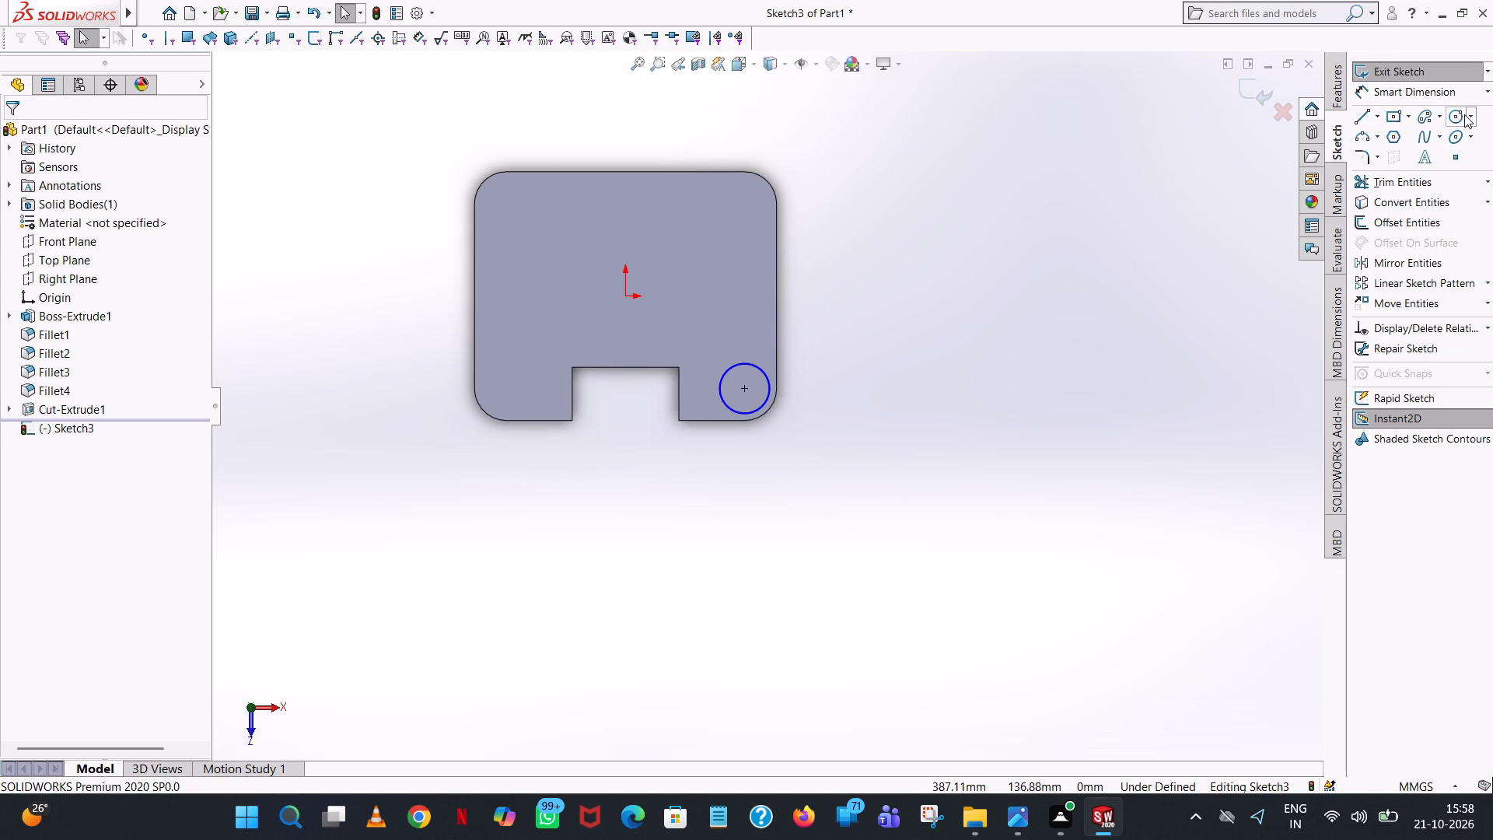
left_click(1456, 114)
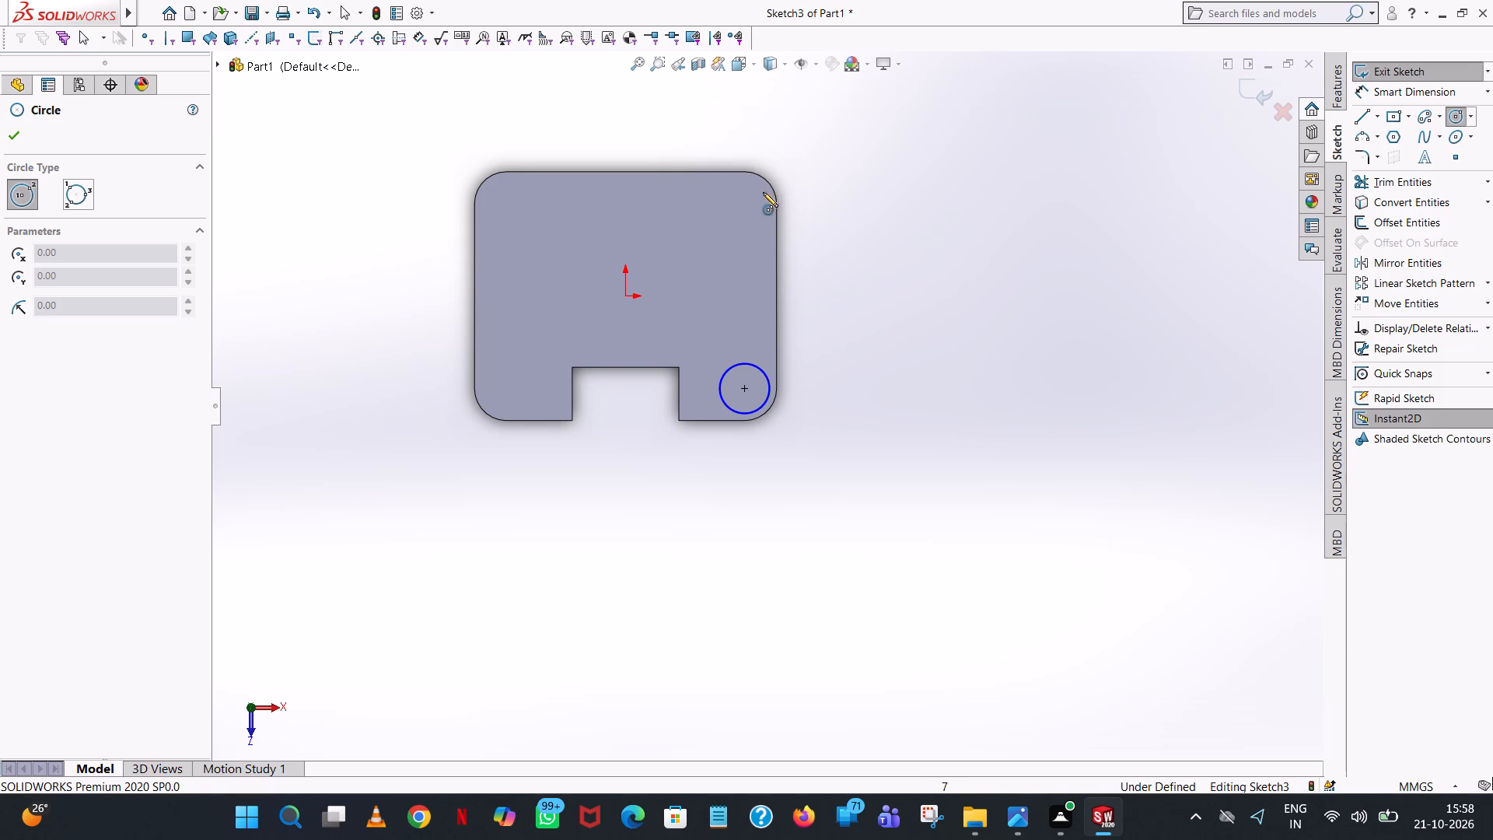
left_click(746, 201)
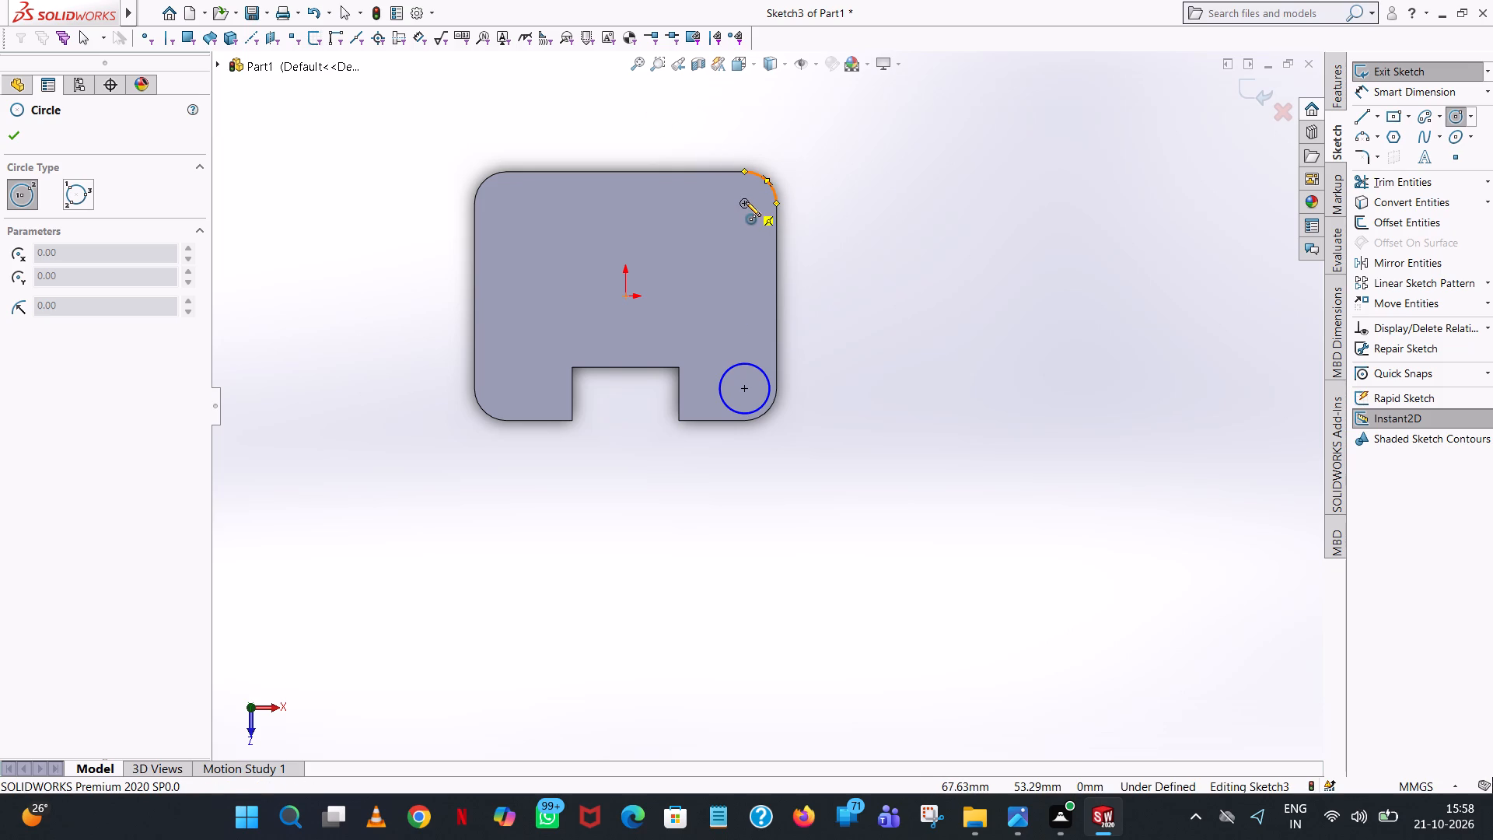
left_click(760, 187)
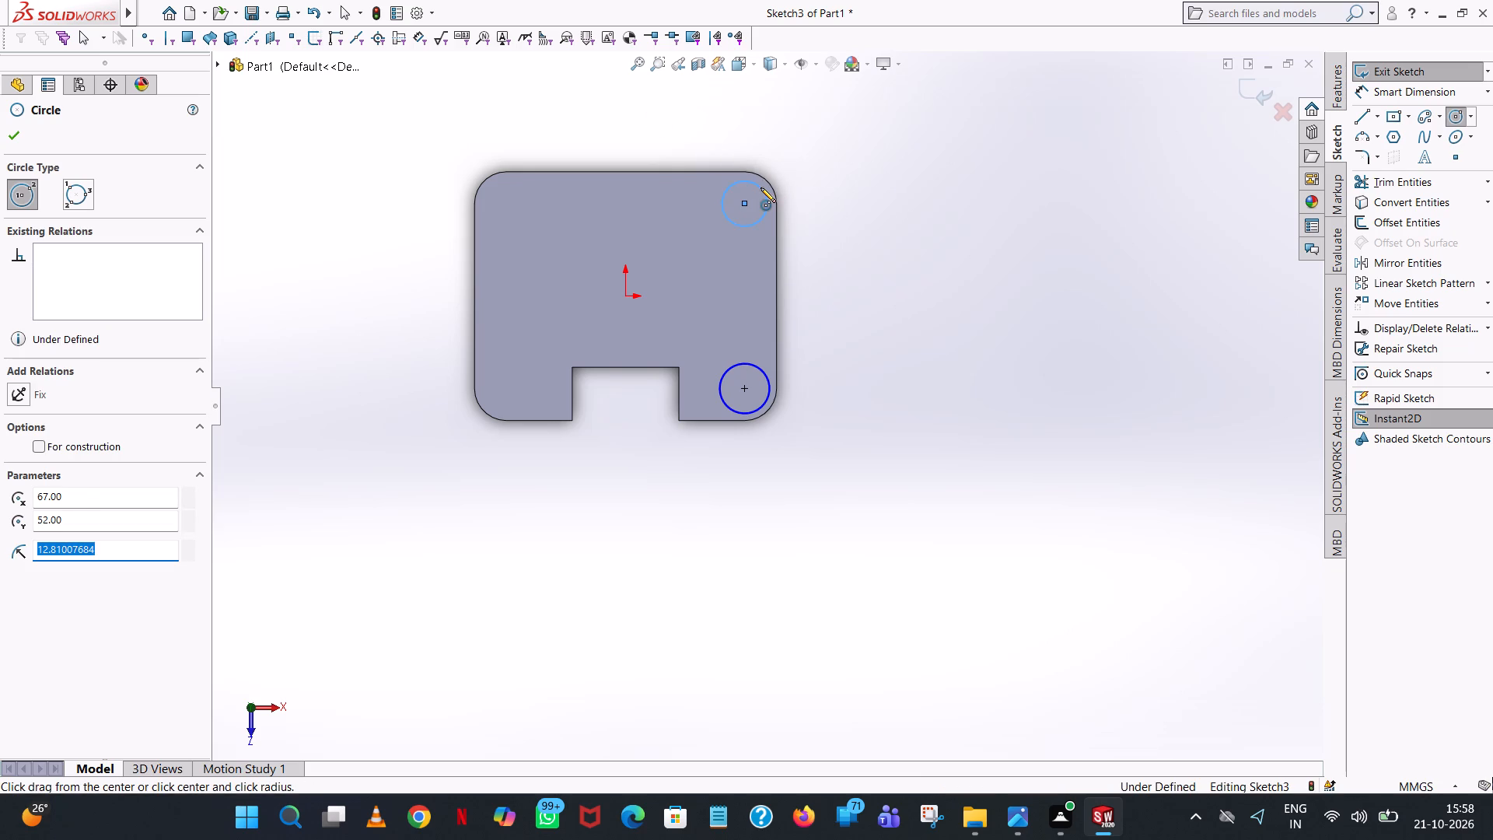
type("28/2")
key("Return")
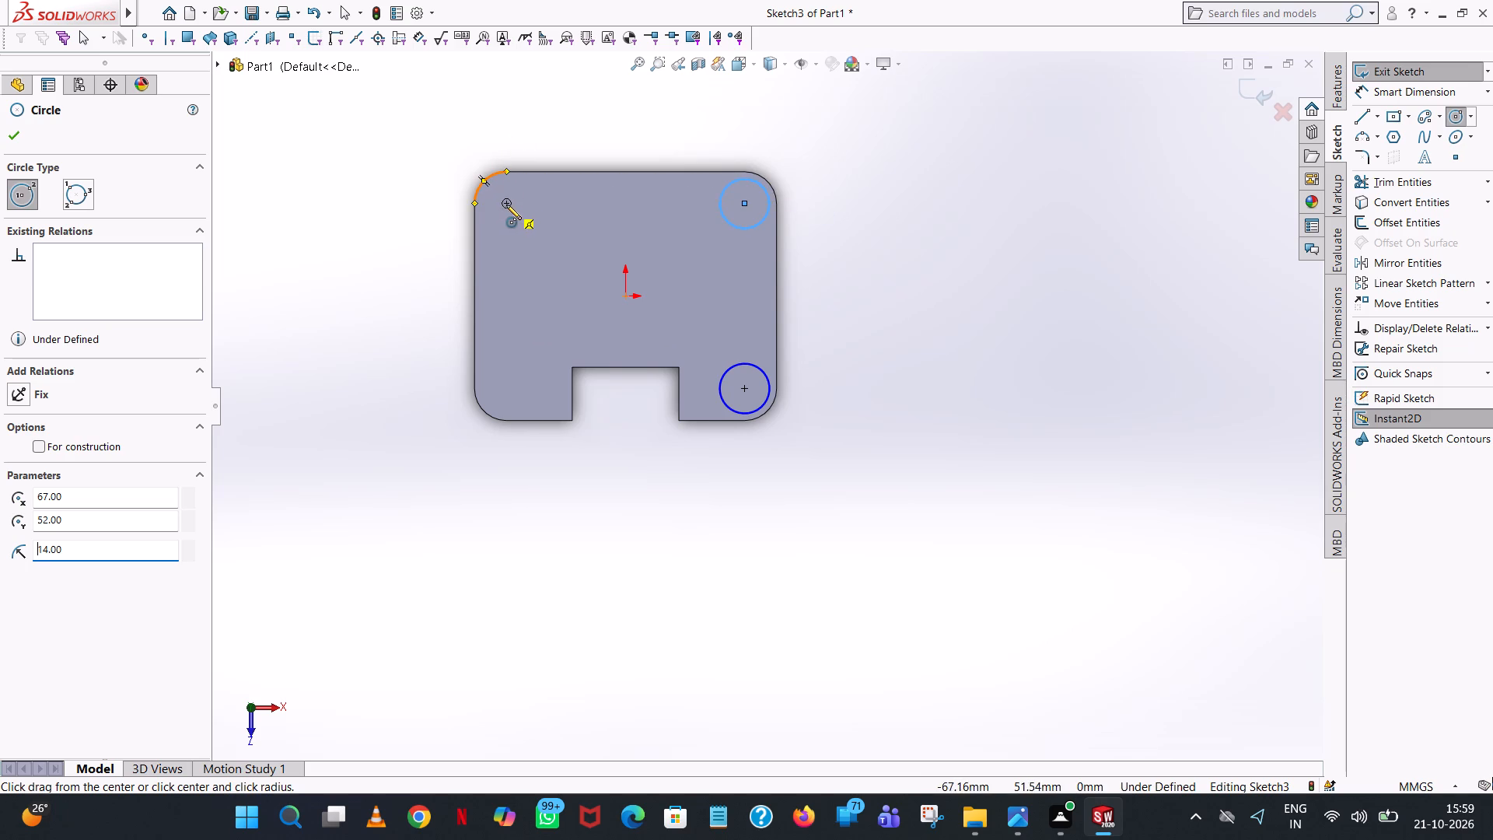
Draw two more 14 mm radius circles, centred on the plate's rear-left and front-left corner fillets.
left_click(507, 204)
left_click(524, 185)
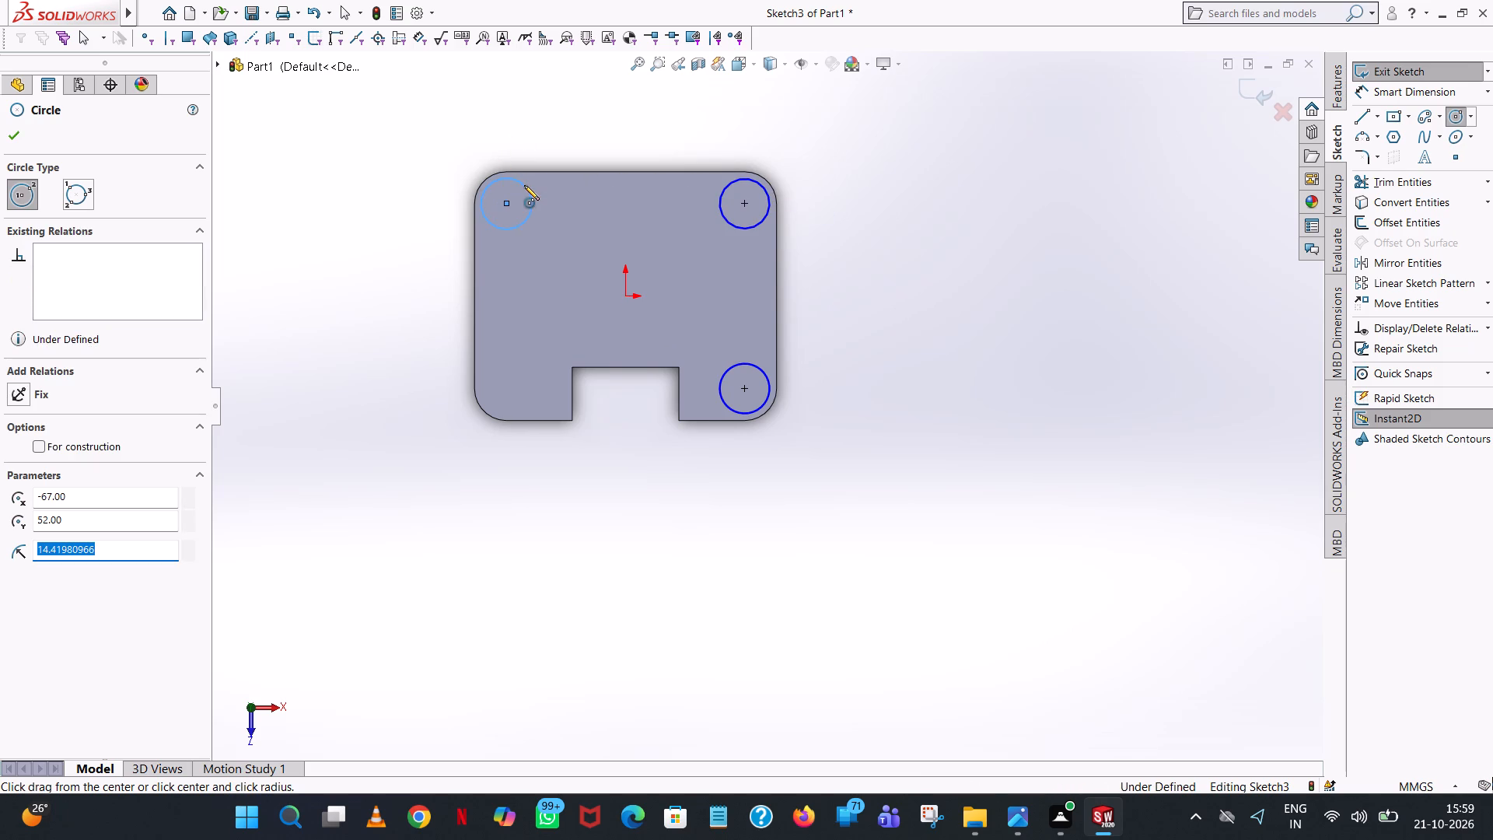
type("28/2")
key("Return")
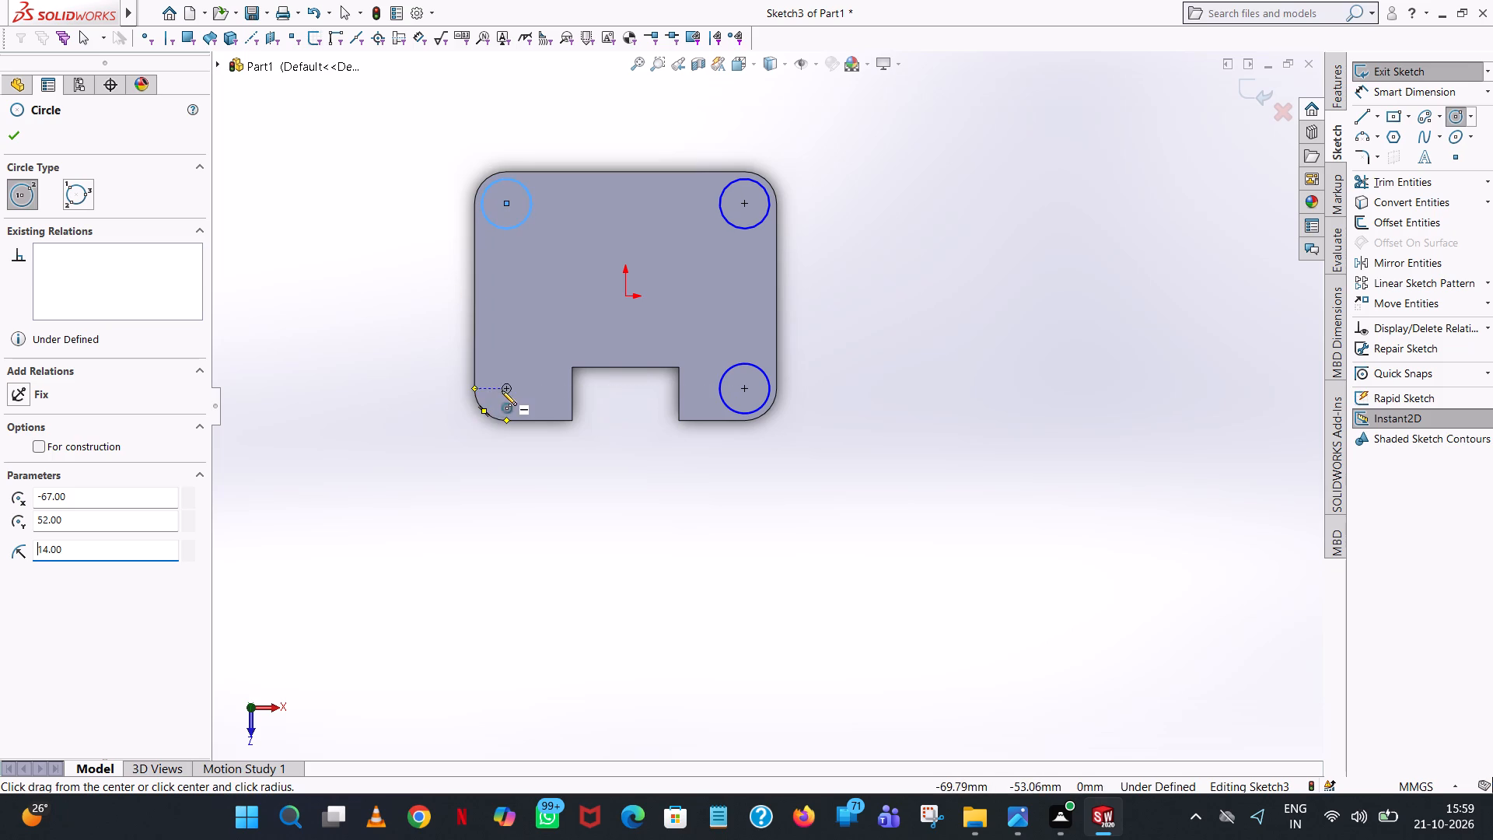
left_click(507, 387)
left_click(540, 353)
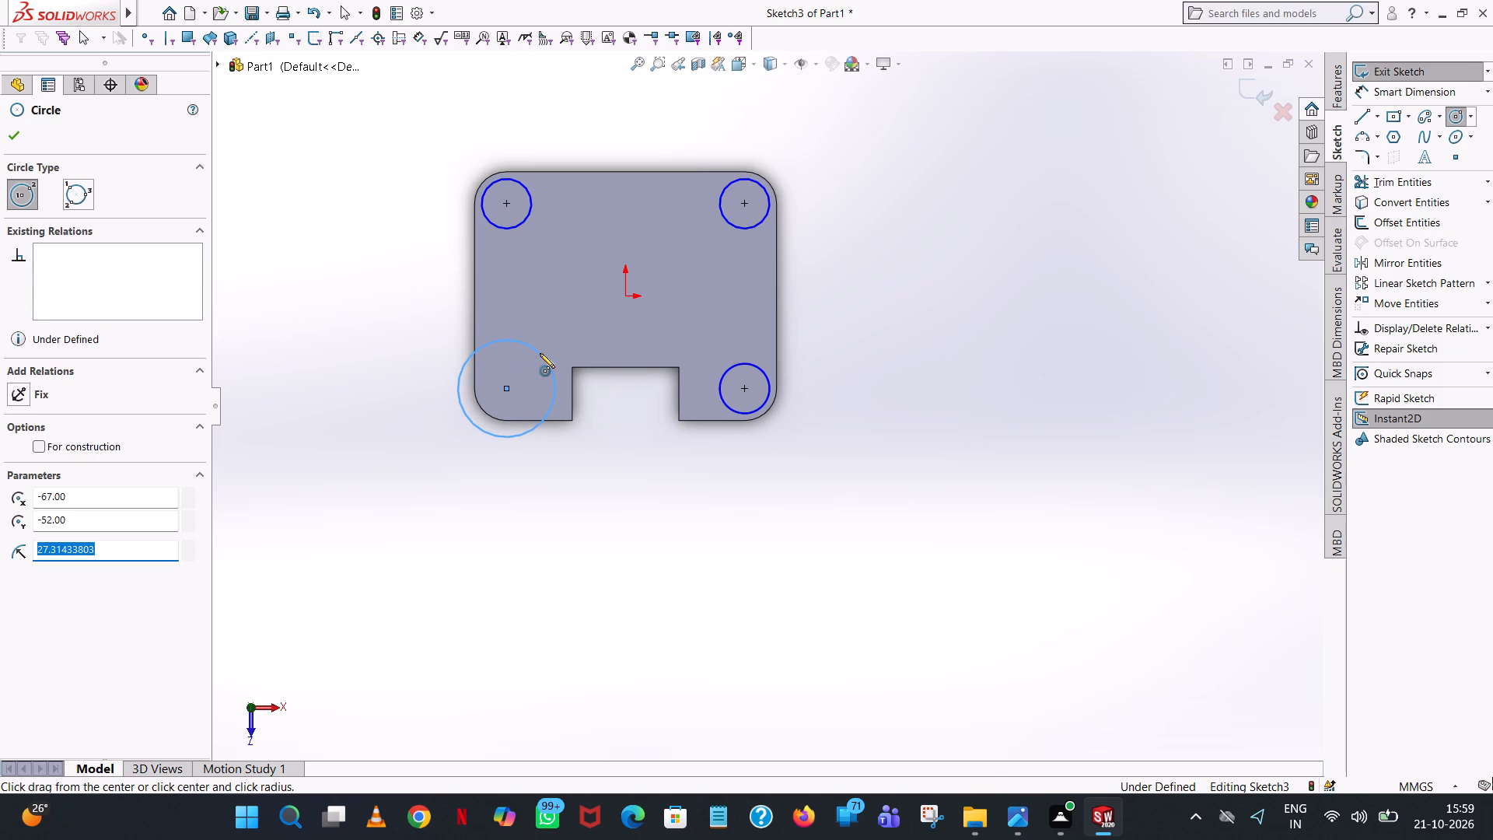
type("14")
key("Return")
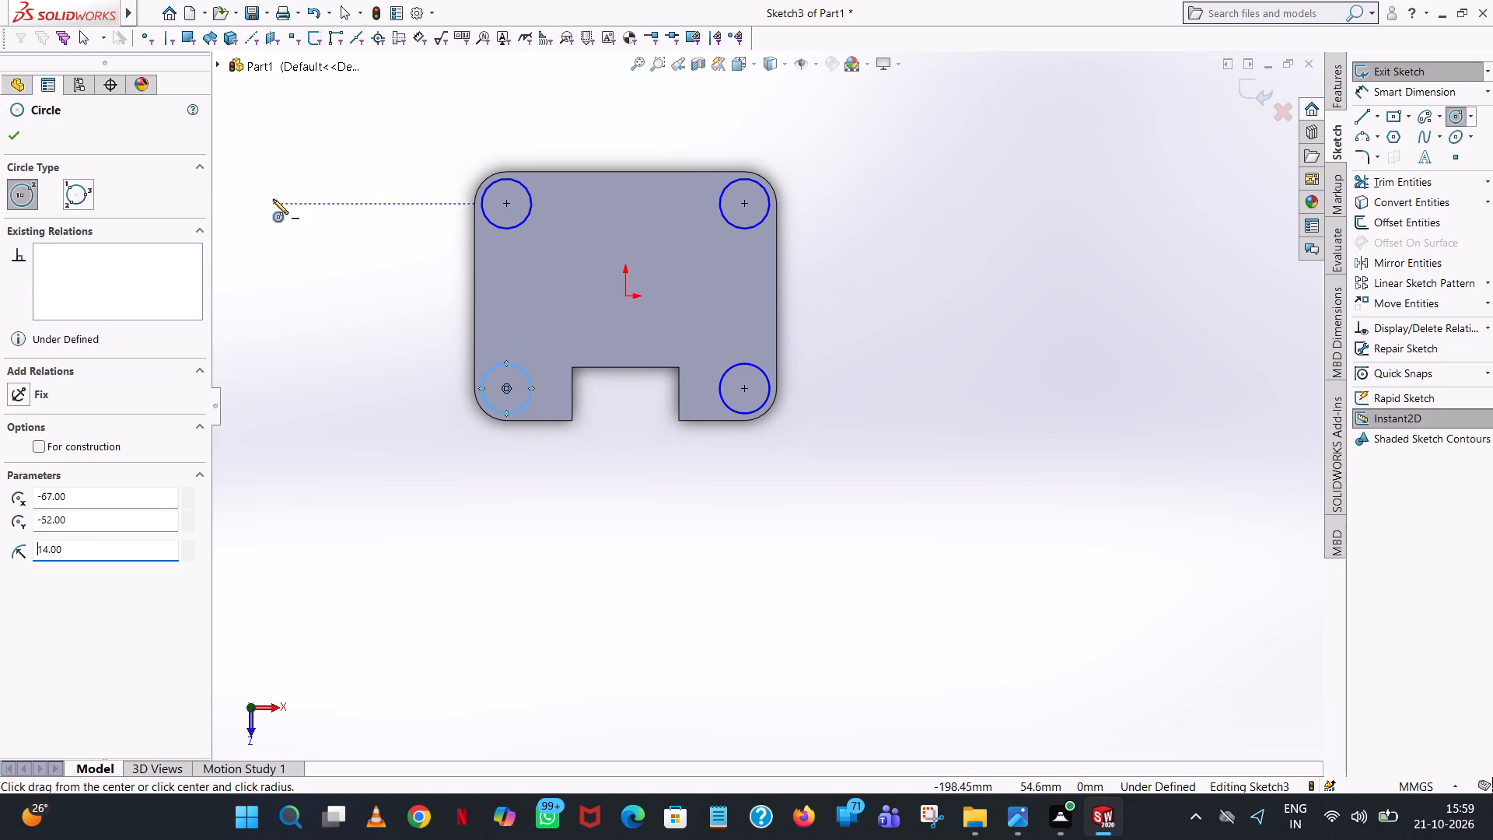
left_click(9, 139)
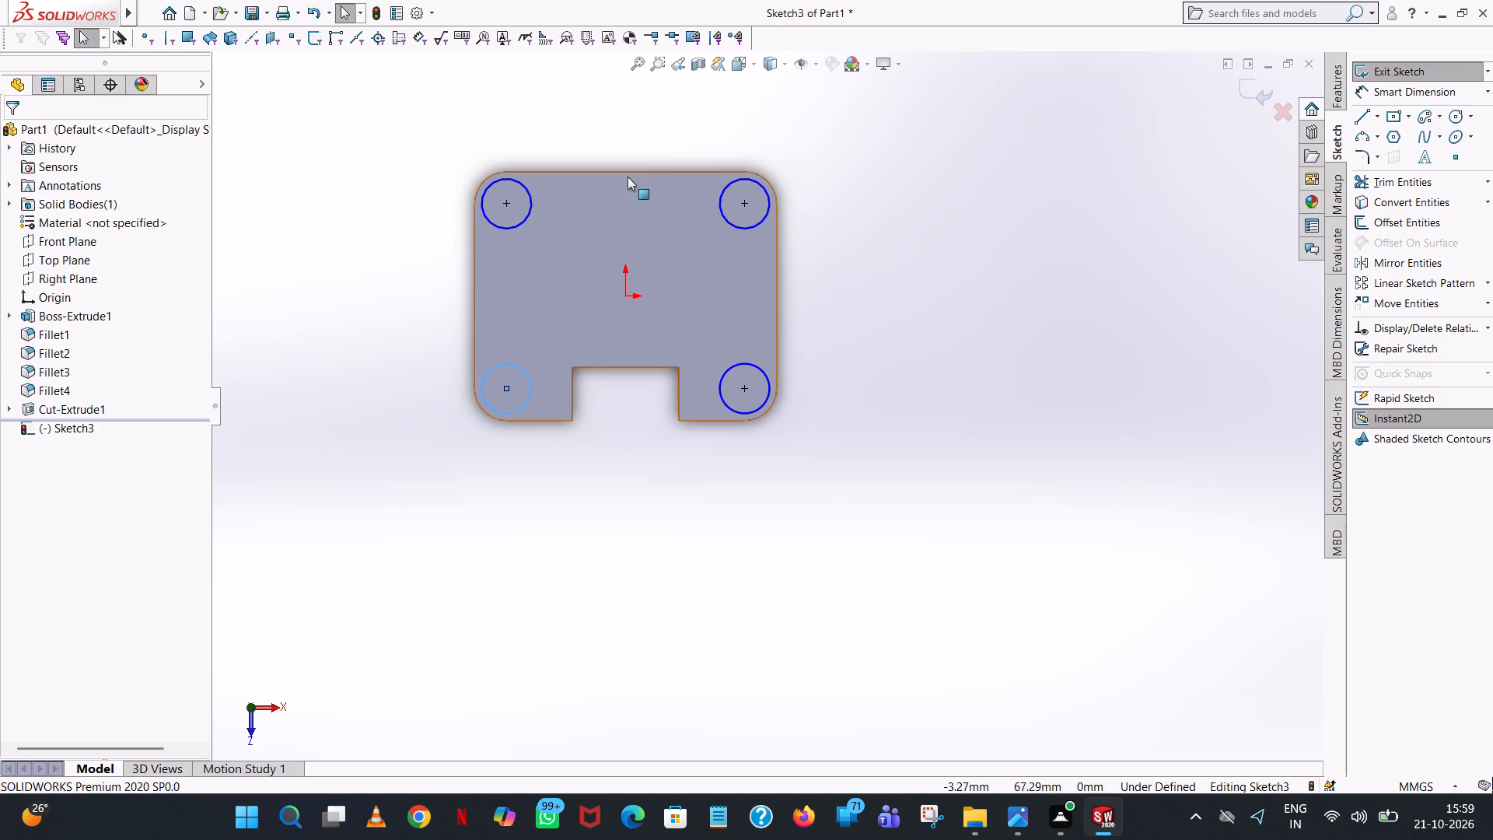
left_click(958, 179)
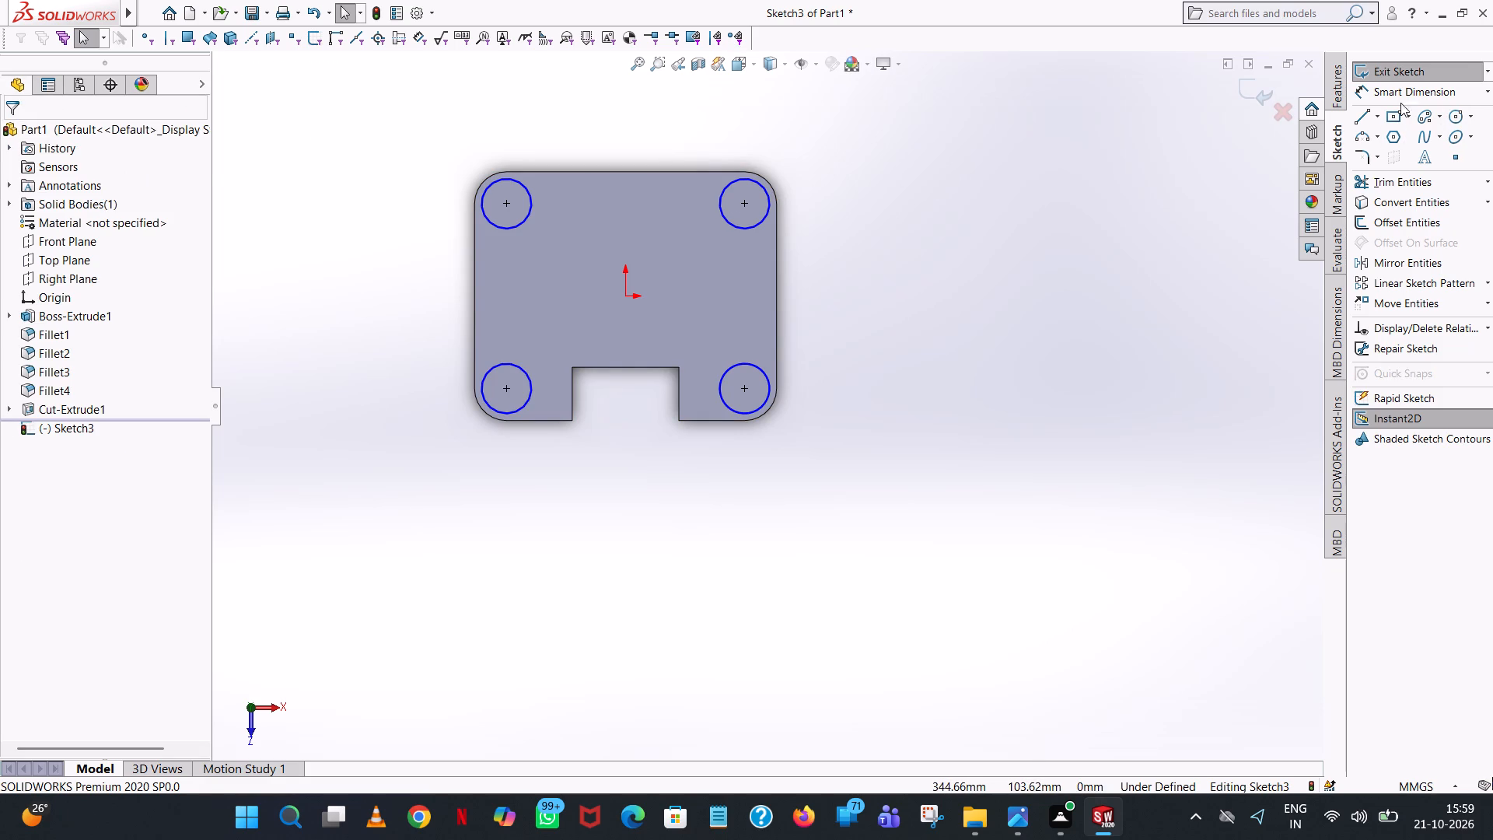
Dimension the diameter of each of the four corner circles at 28 mm with Smart Dimension.
left_click(1406, 90)
left_click(758, 220)
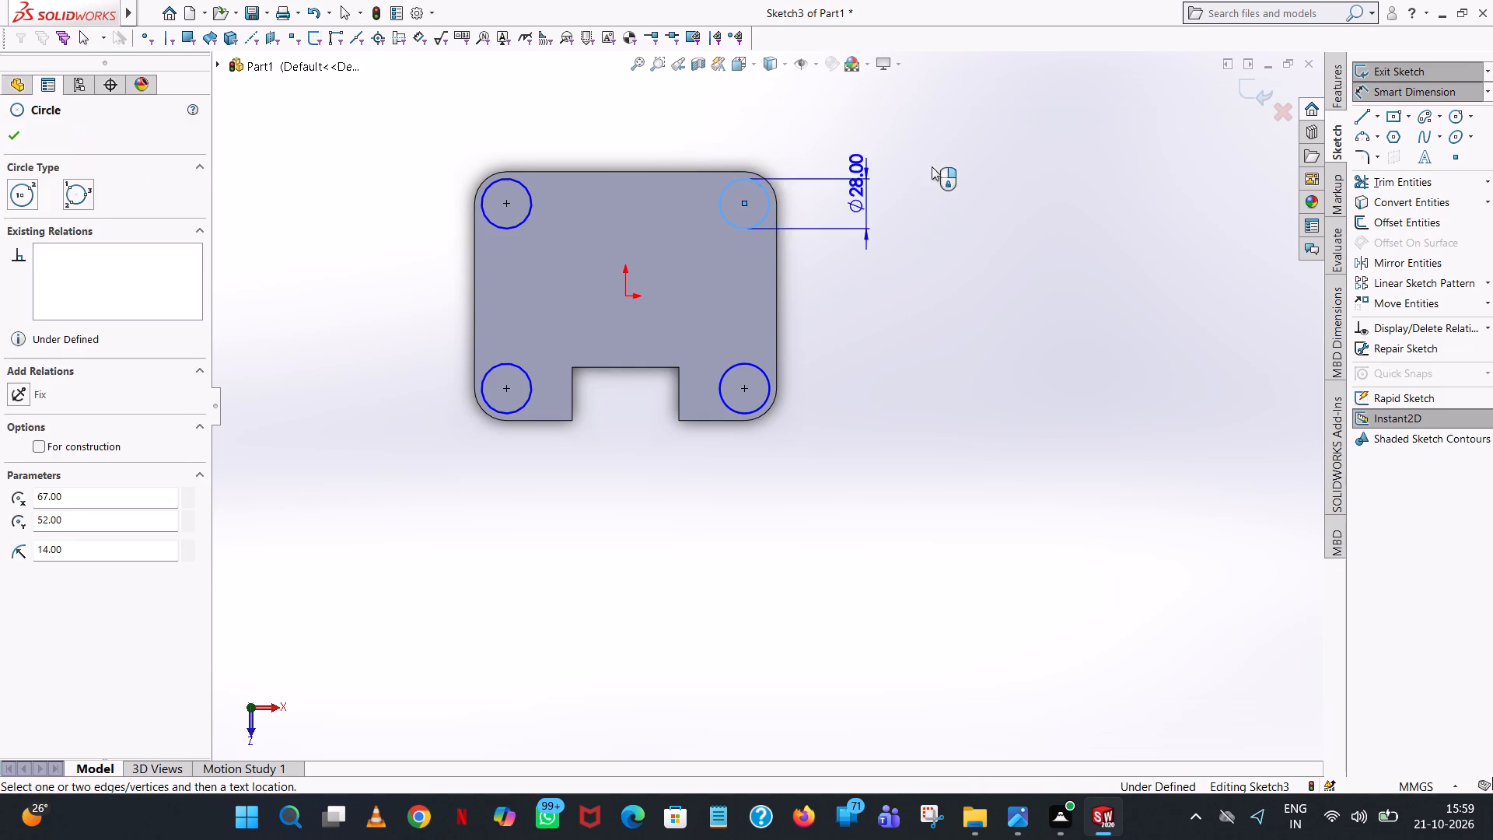
left_click(998, 148)
left_click(928, 130)
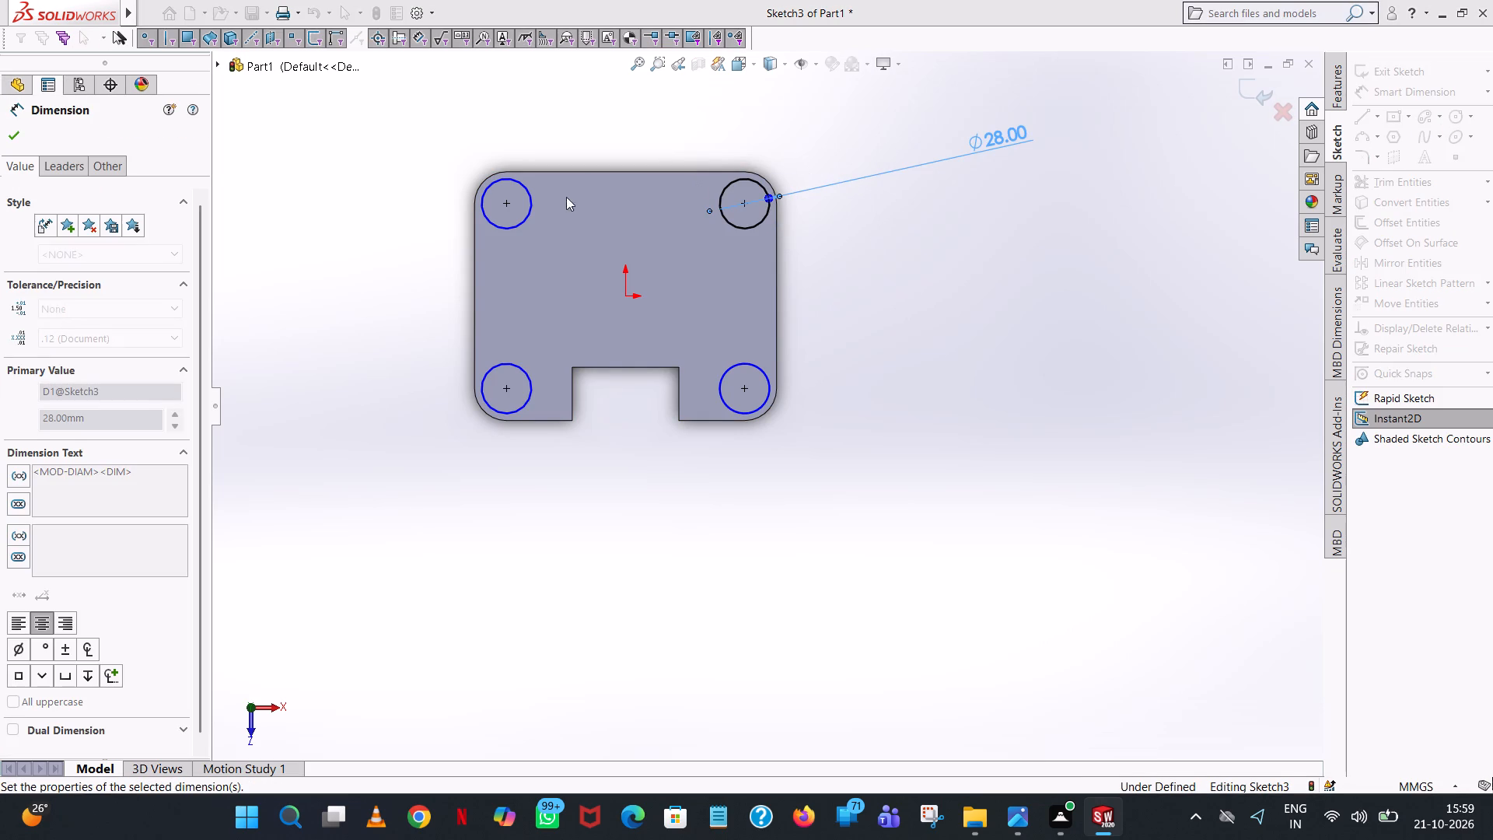
left_click(488, 195)
left_click(364, 159)
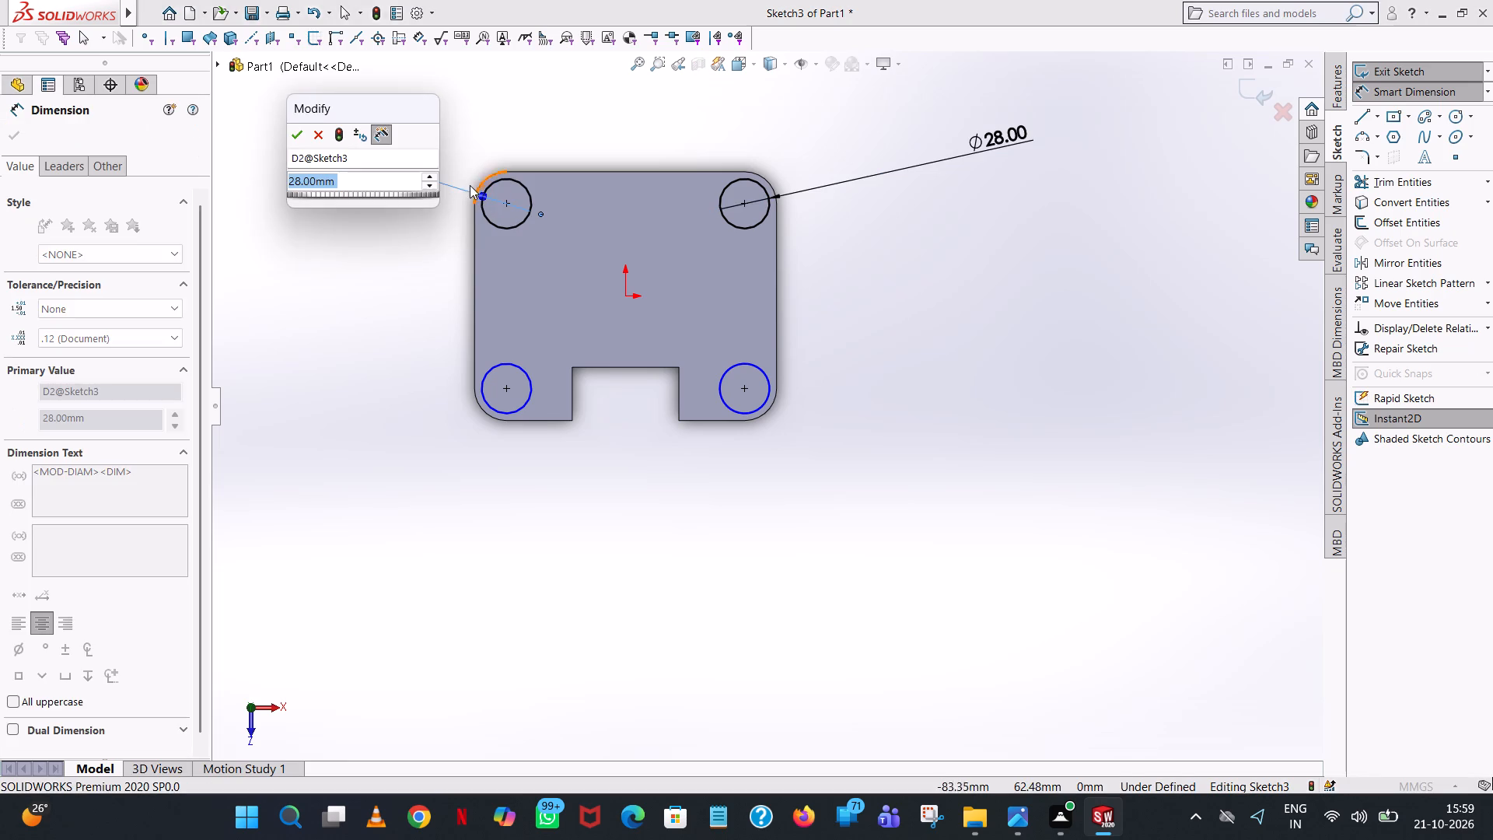
left_click(299, 134)
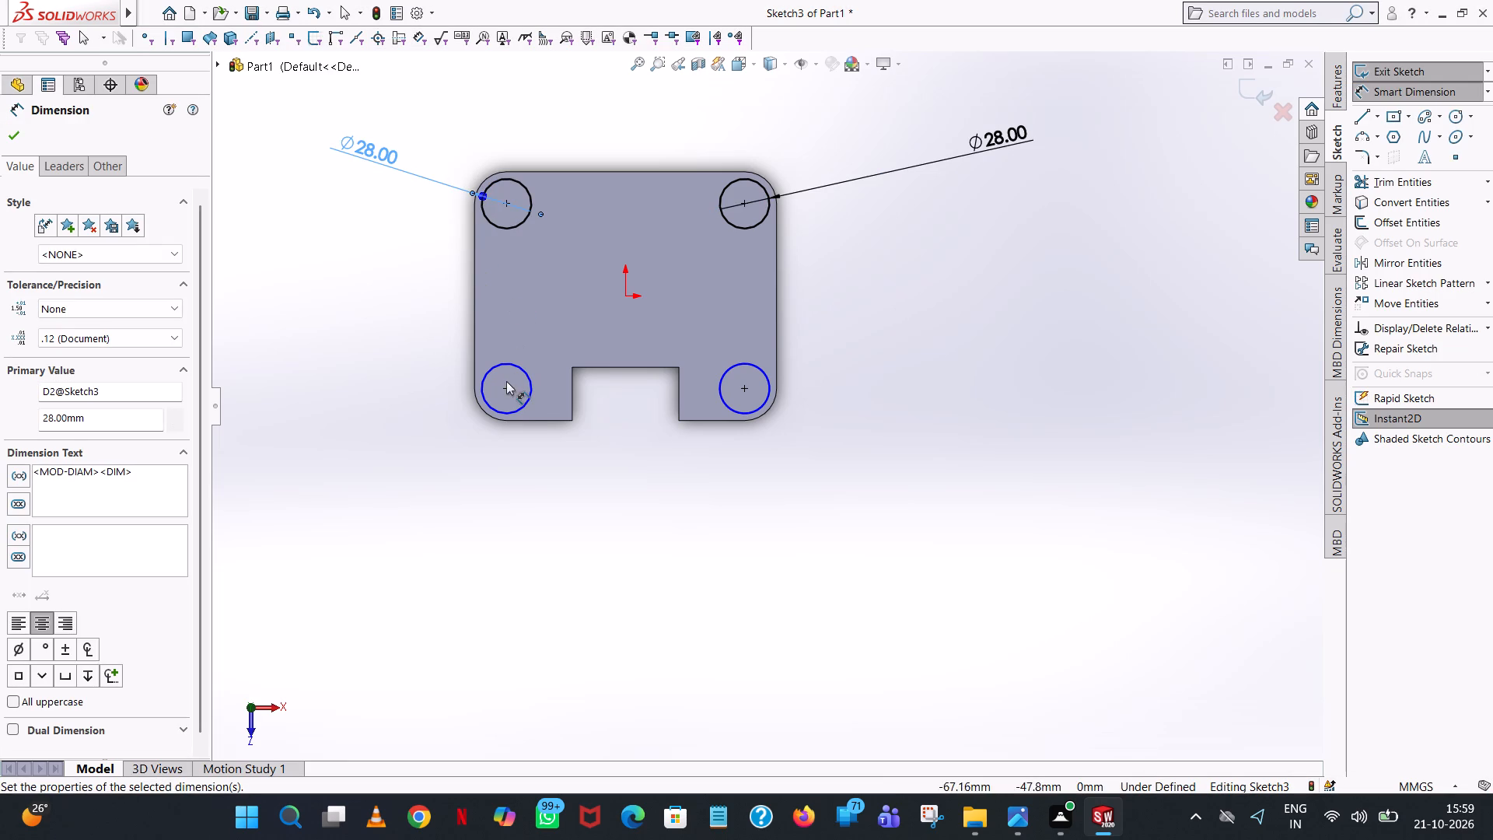
left_click(521, 369)
left_click(350, 303)
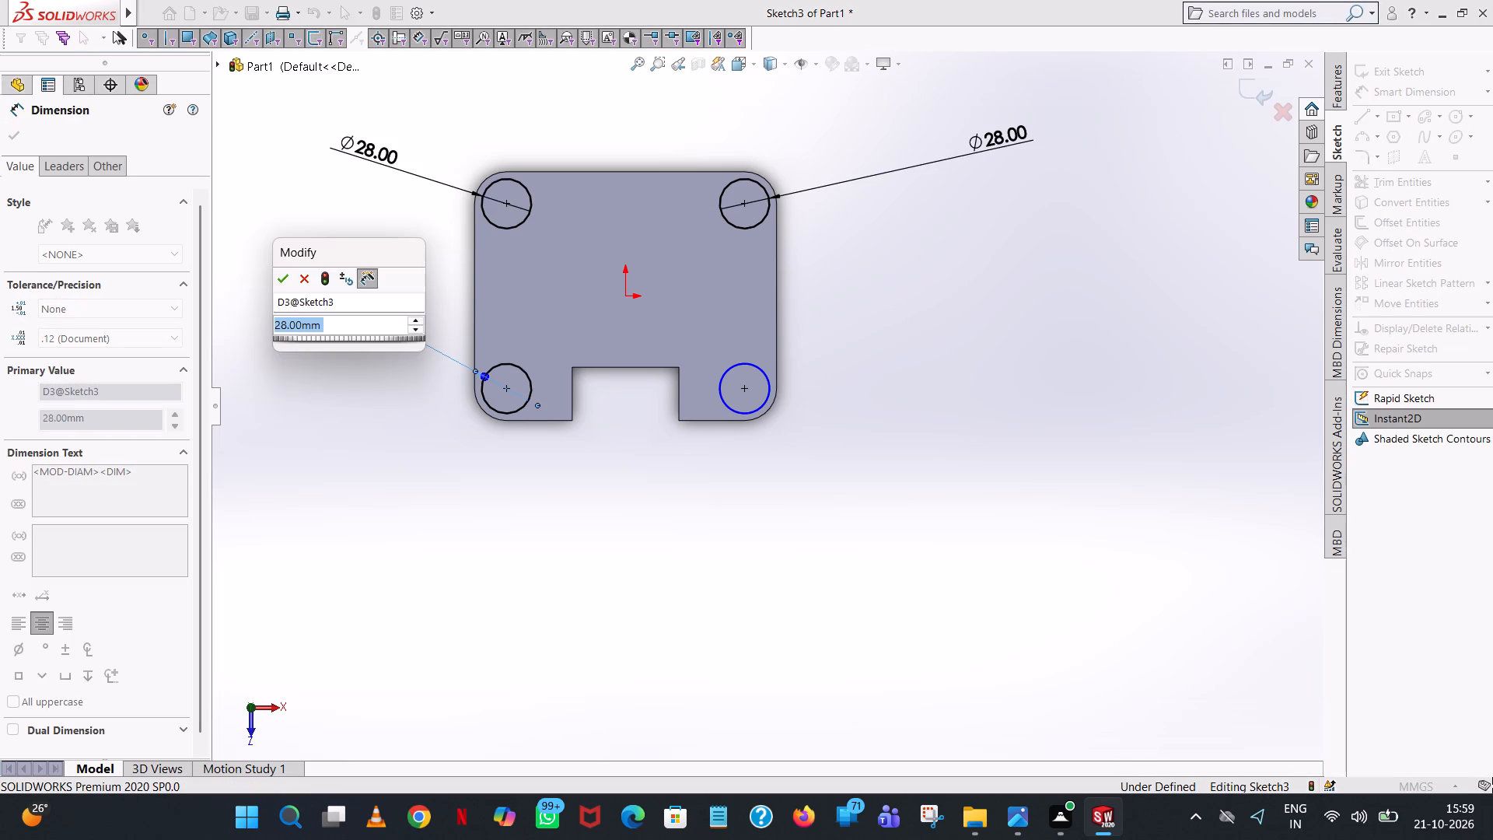
left_click(279, 283)
left_click(370, 215)
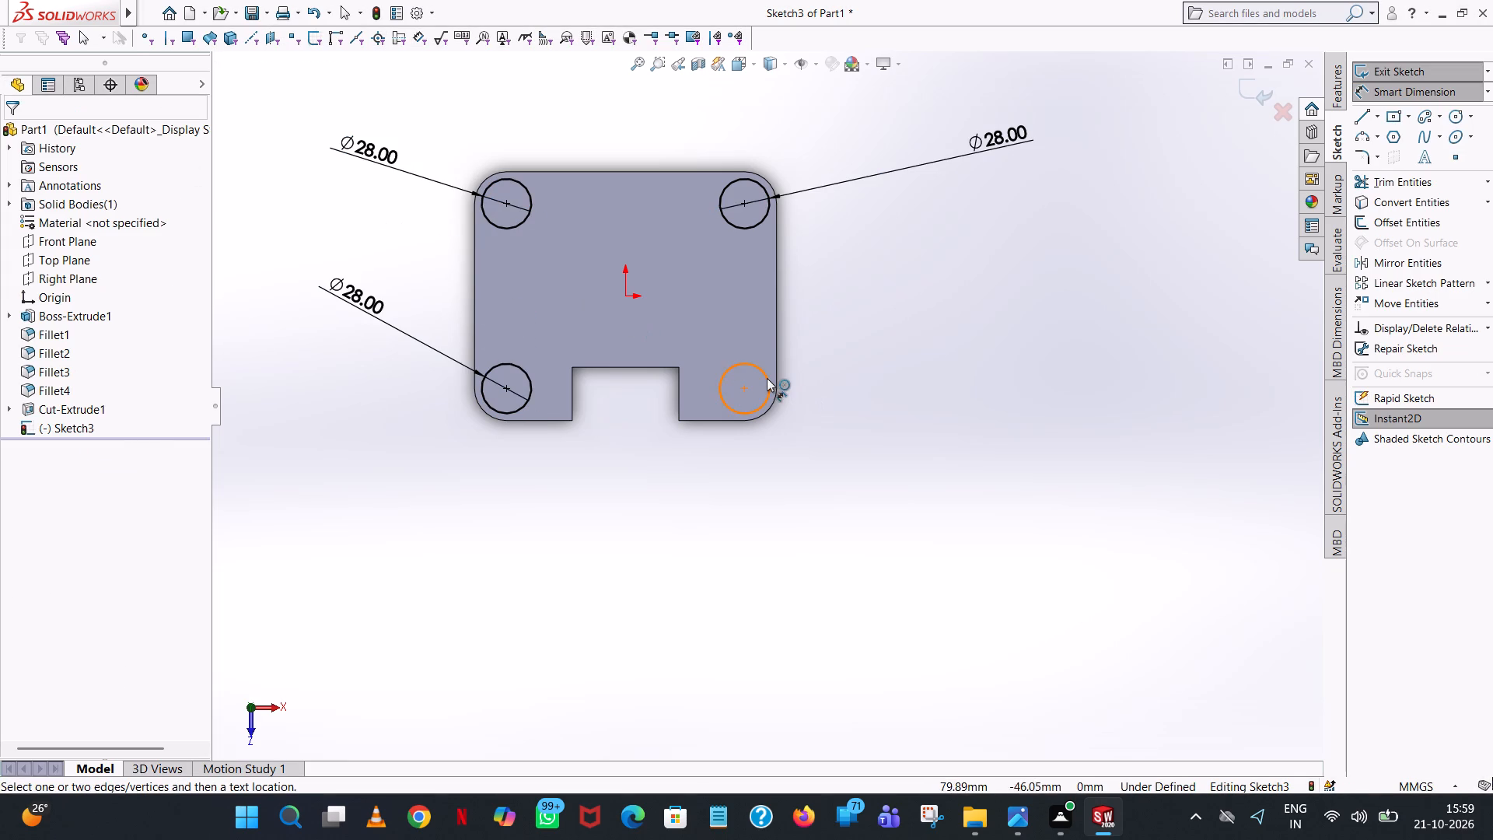
left_click(767, 378)
left_click(992, 317)
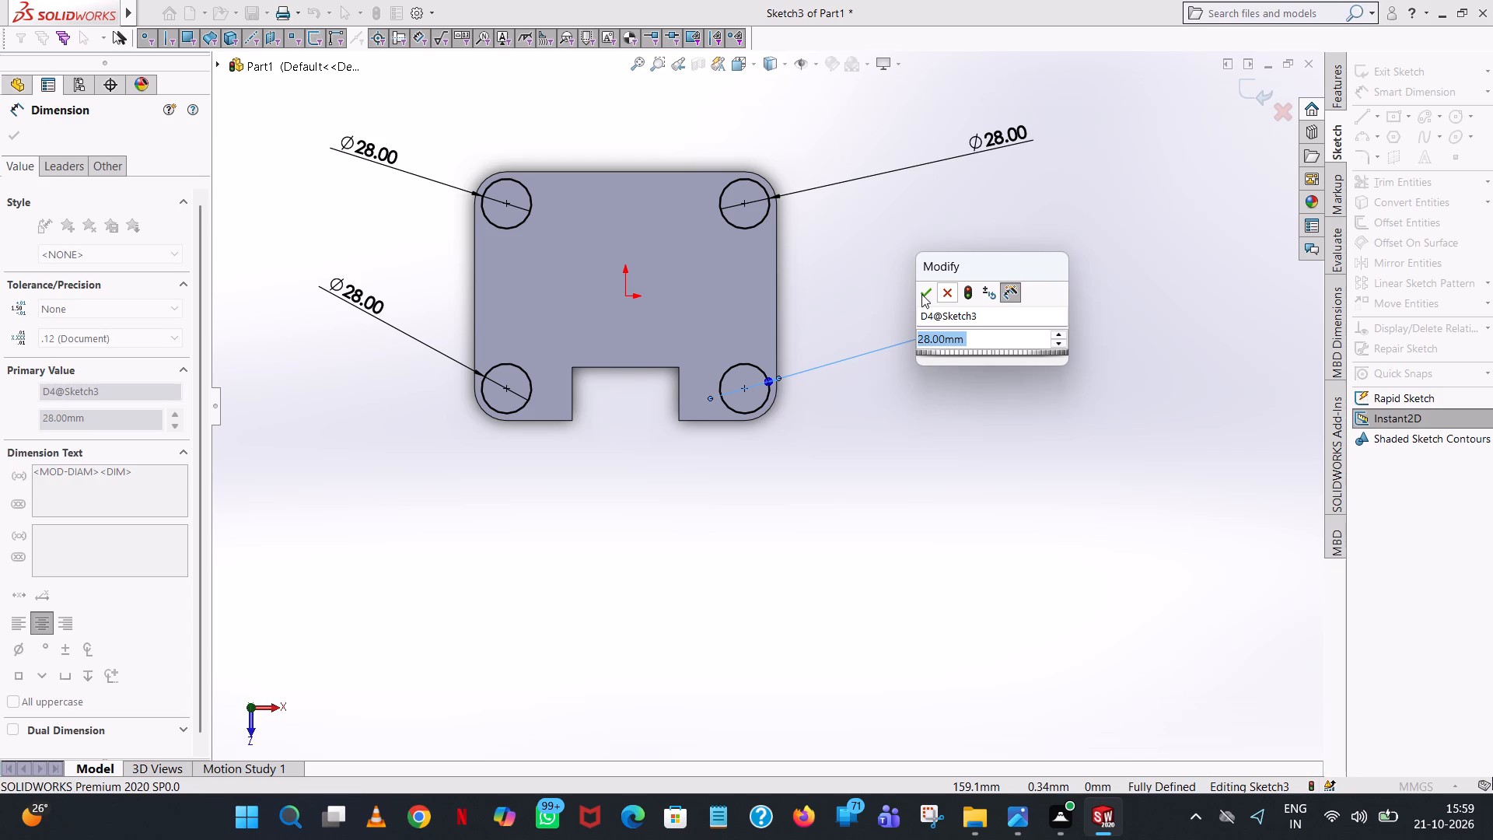
left_click(921, 294)
left_click_drag(1009, 233, 1021, 226)
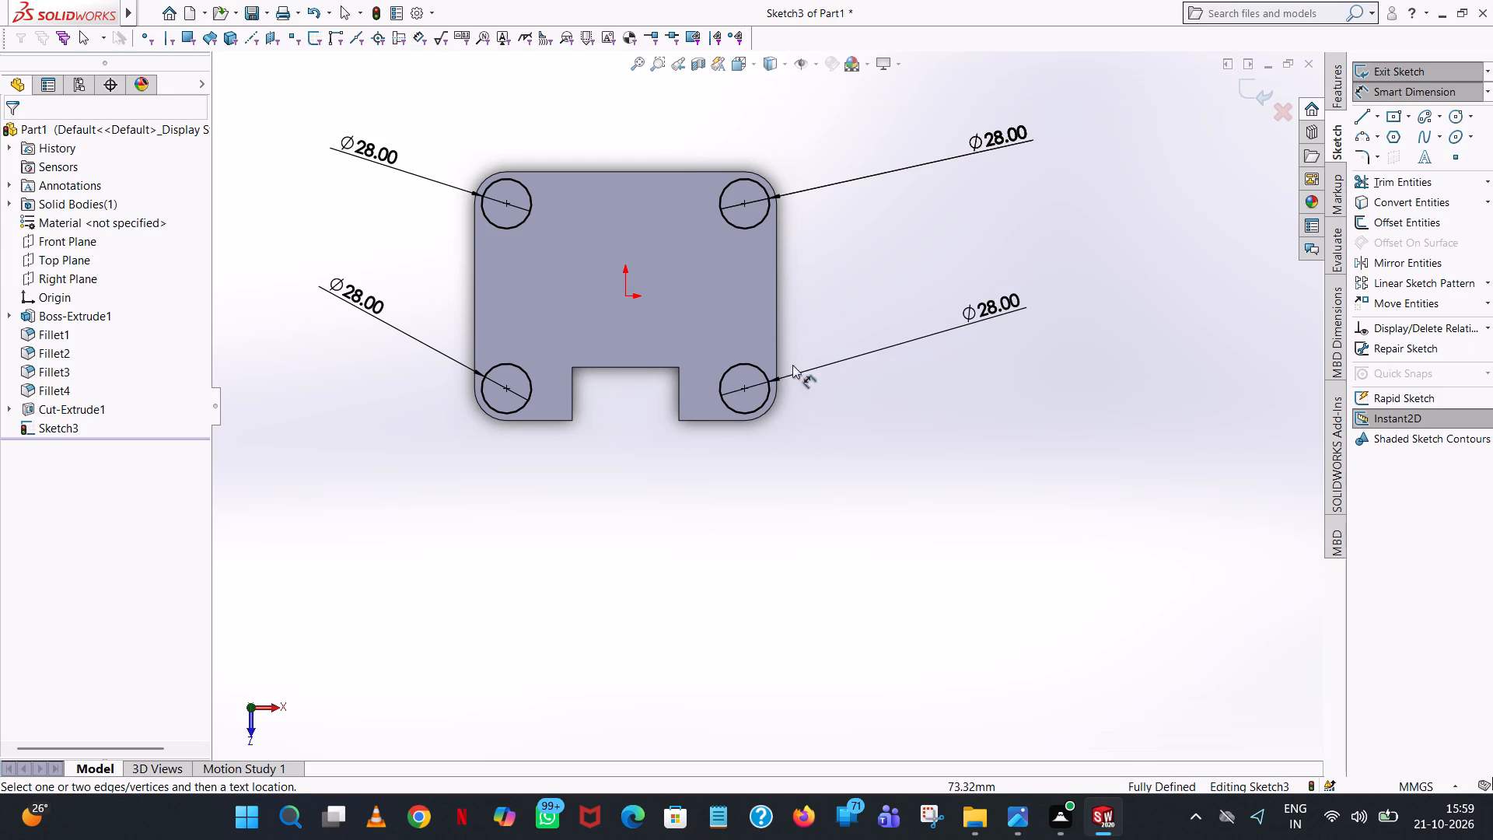
Cut the four corner circles into the plate with a blind Extruded Cut 2 mm deep.
scroll(866, 457, "up", 1)
middle_click_drag(866, 457, 915, 287)
left_click(1340, 75)
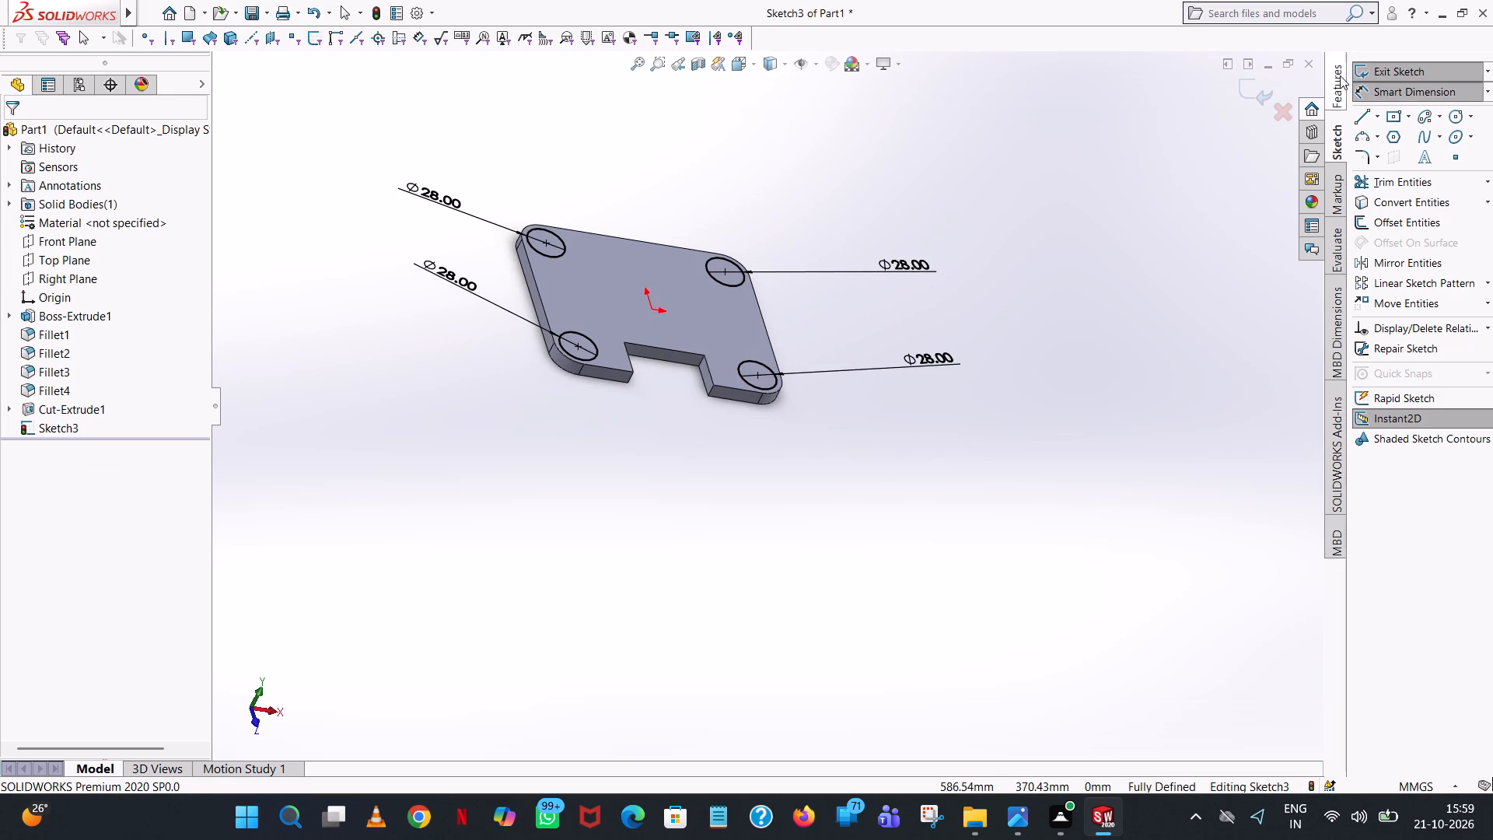
left_click(1389, 167)
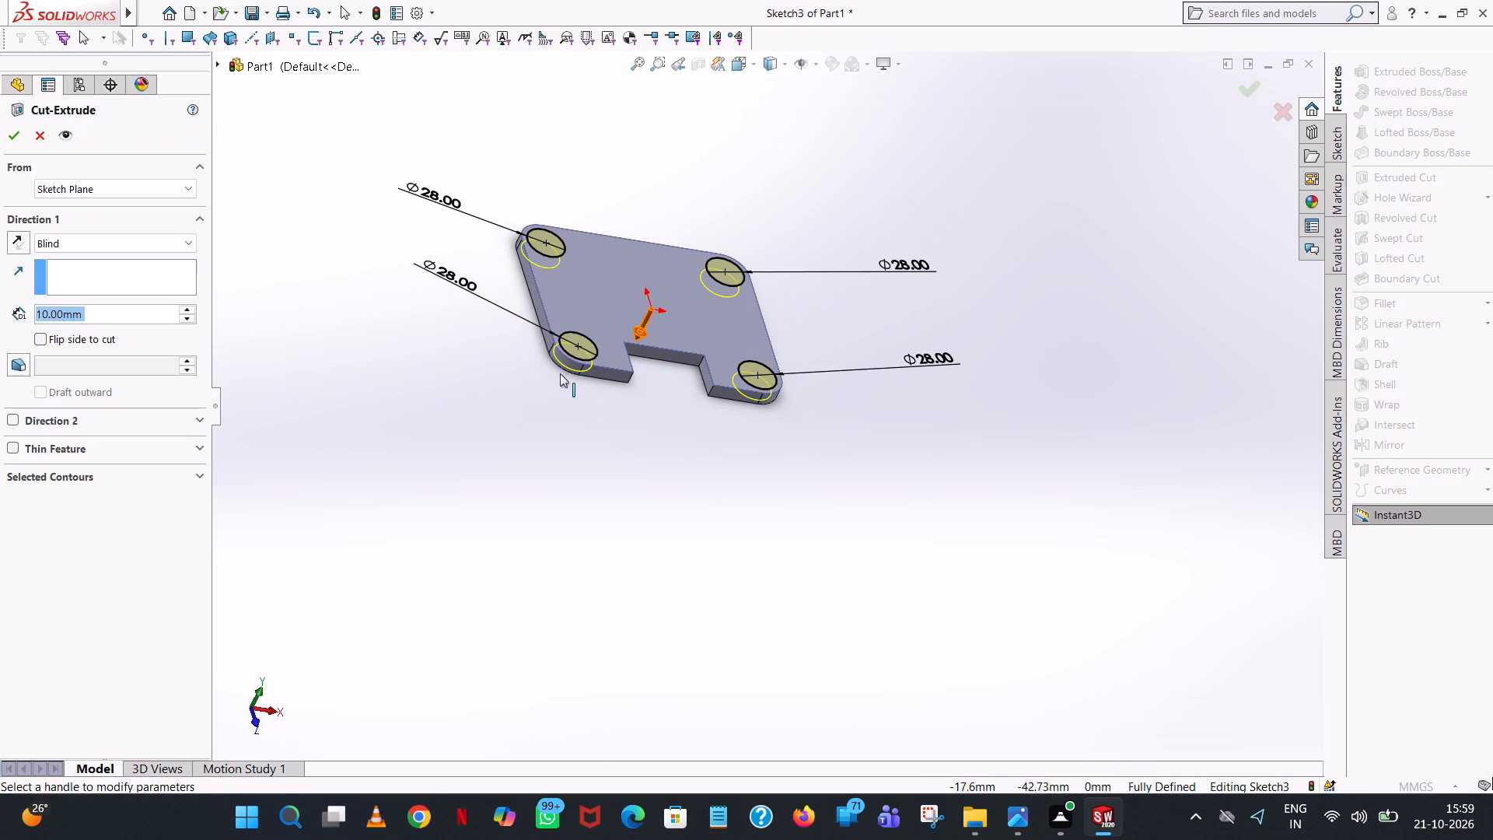
key("2")
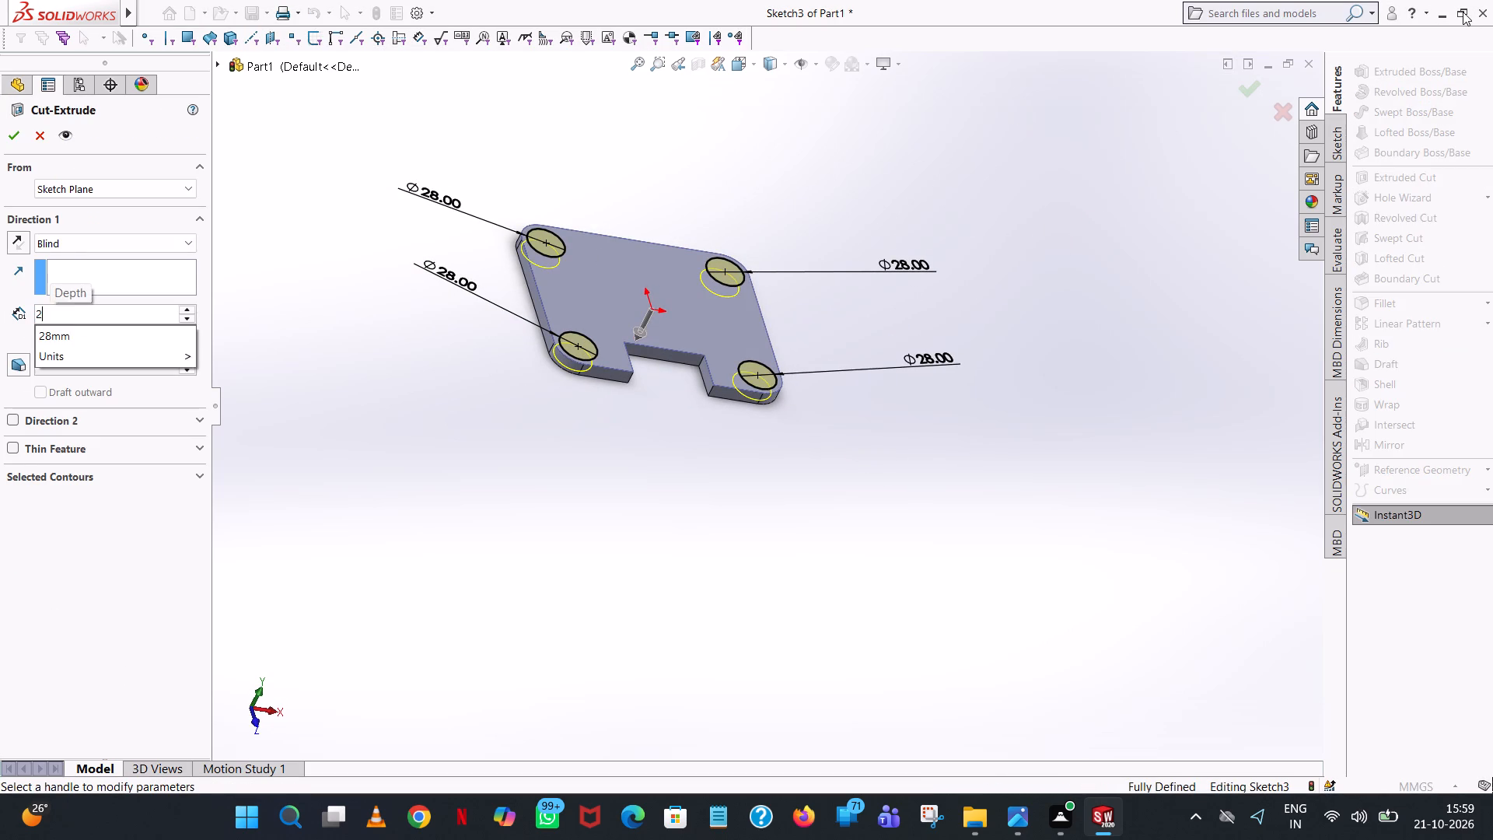
key("Return")
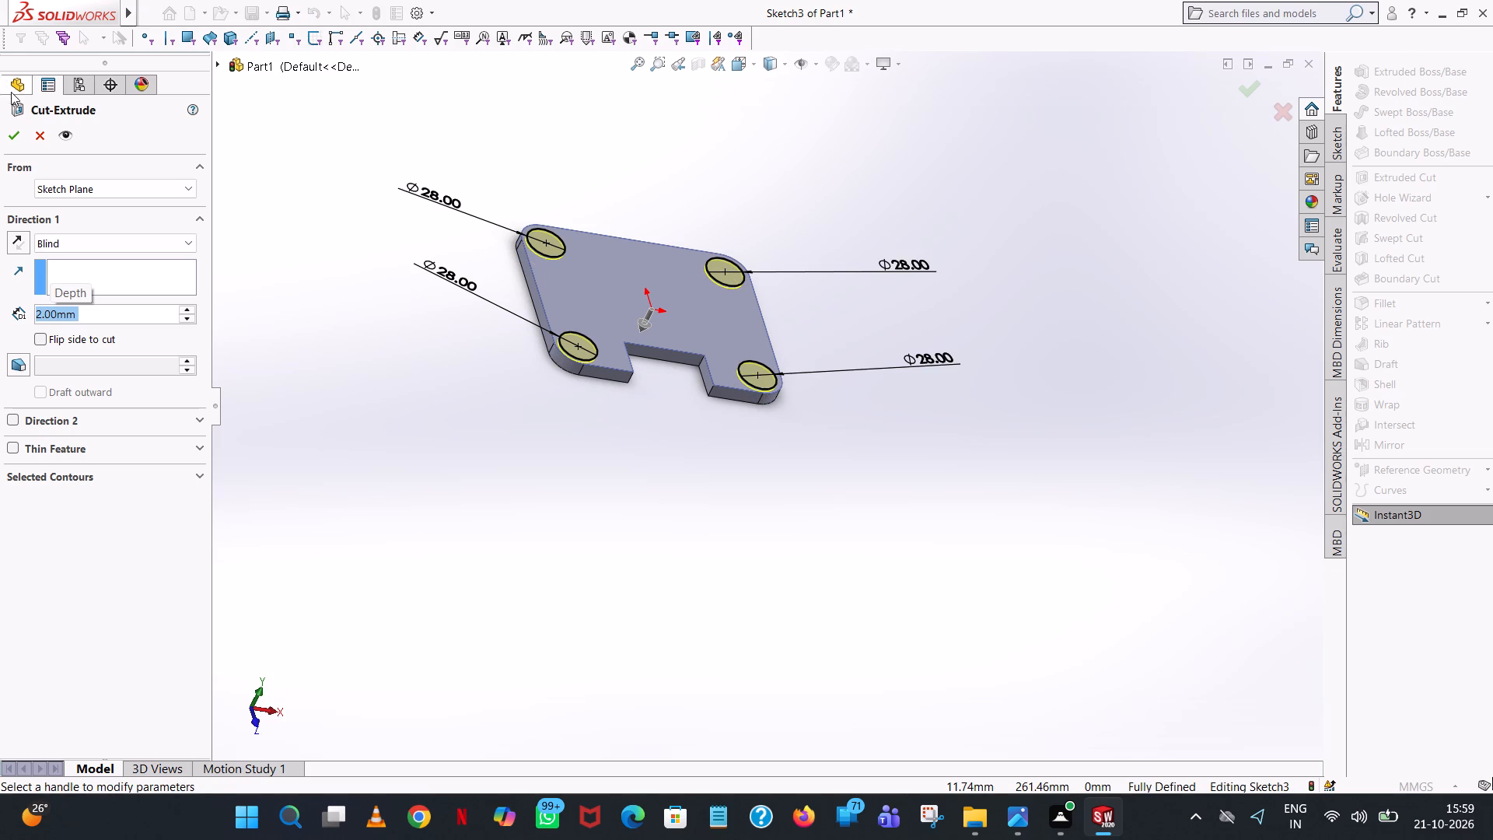
left_click(17, 140)
left_click(834, 189)
Start an Extruded Cut sketch on the plate's top face and draw a 7 mm radius circle centred on the rear-right counterbore.
middle_click_drag(831, 202, 816, 349)
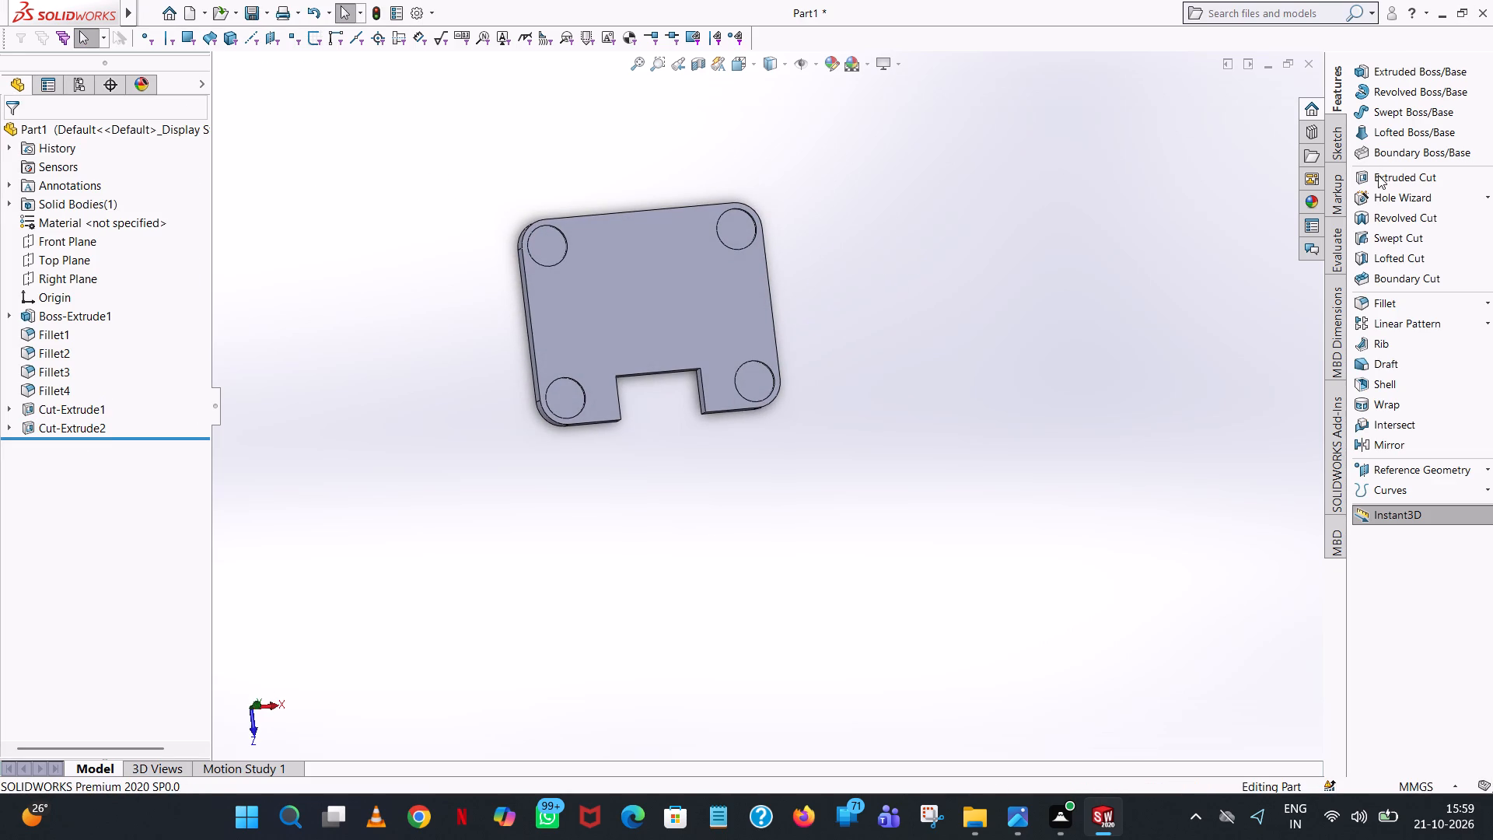
left_click(1379, 175)
left_click(691, 254)
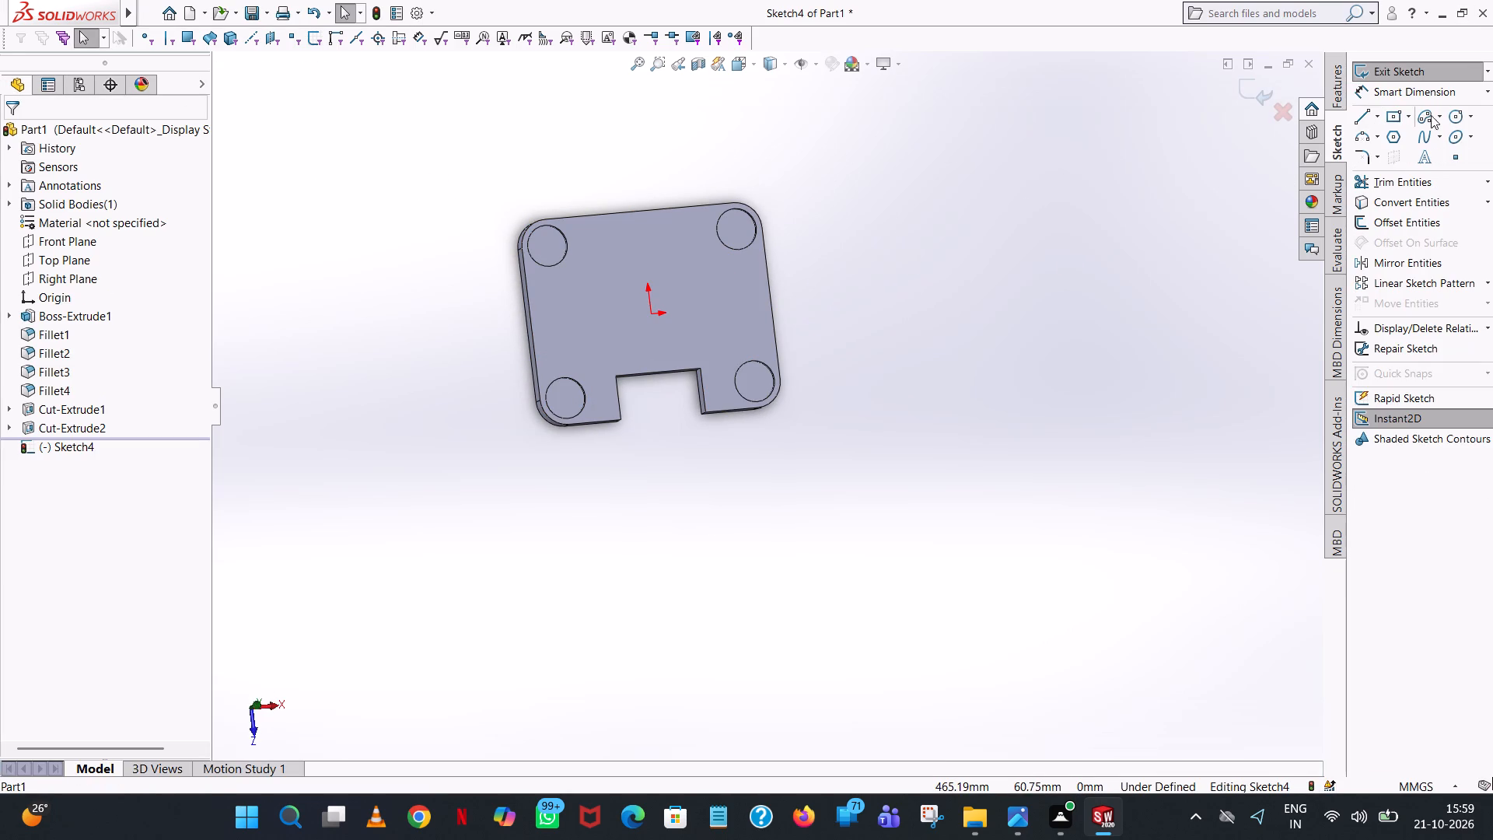
left_click(1457, 111)
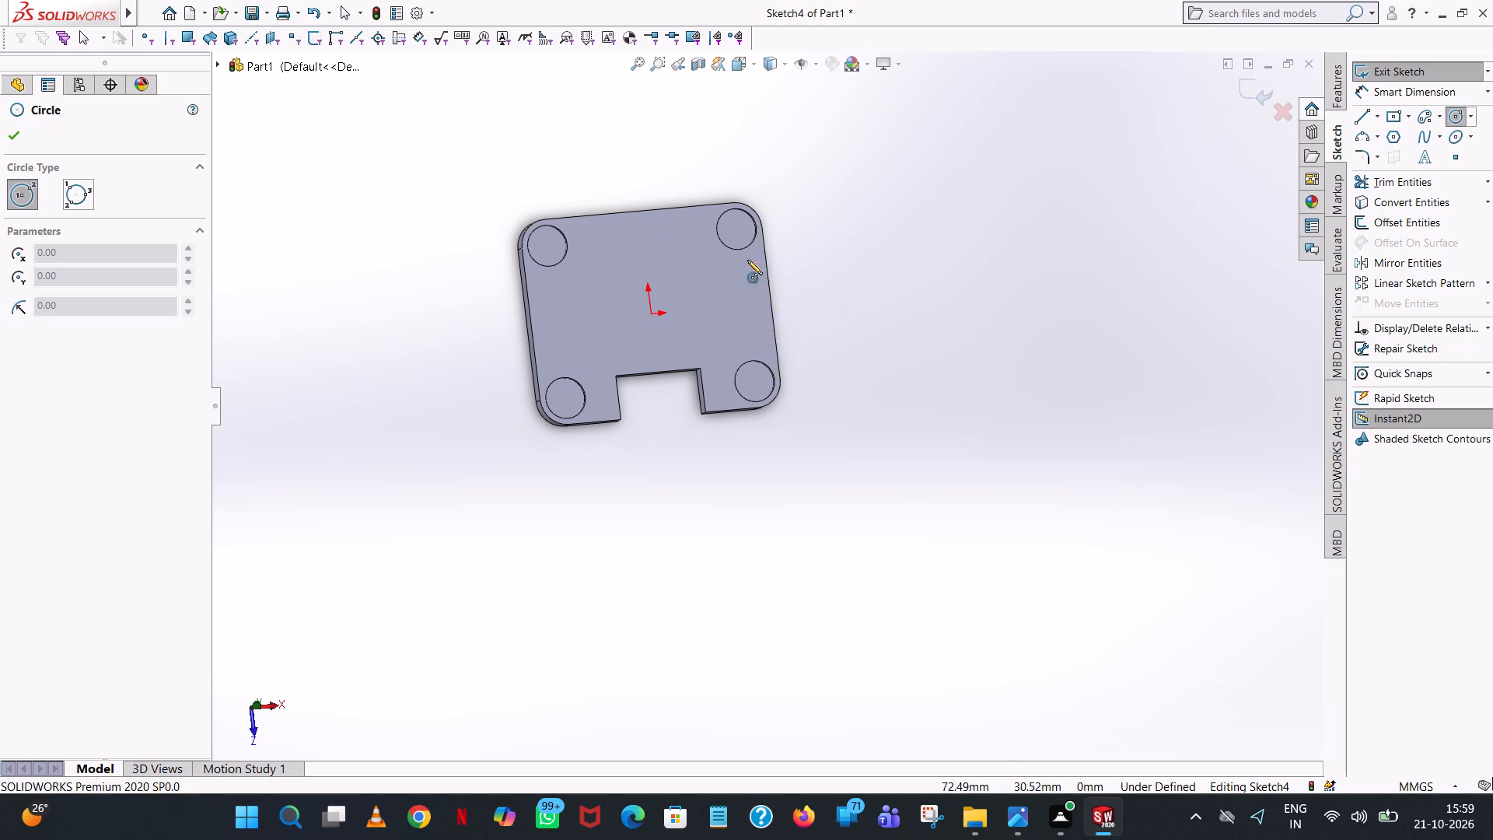
scroll(766, 242, "down", 4)
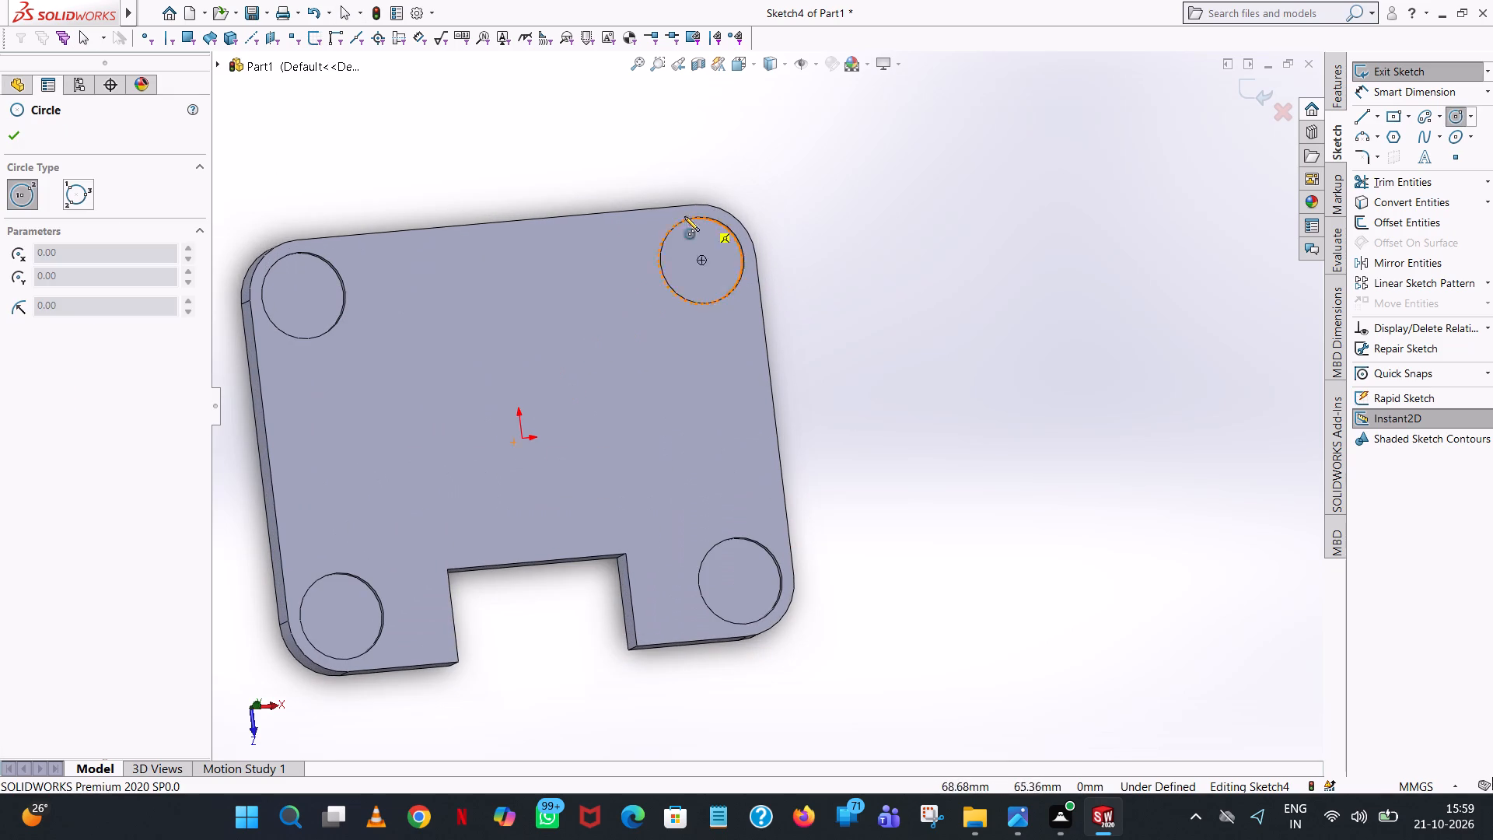
left_click(701, 258)
left_click(727, 237)
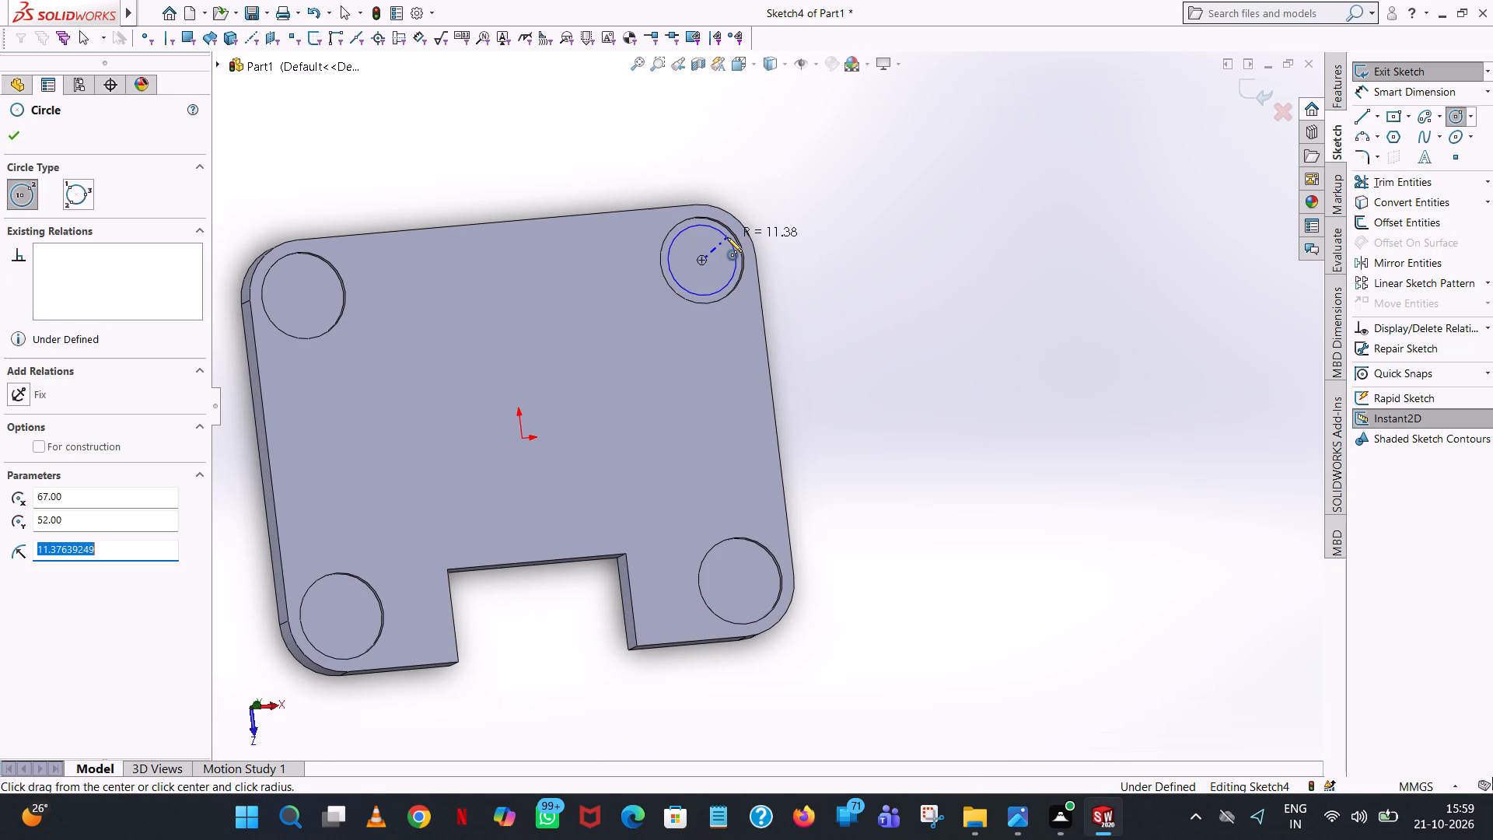
key("7")
key("Return")
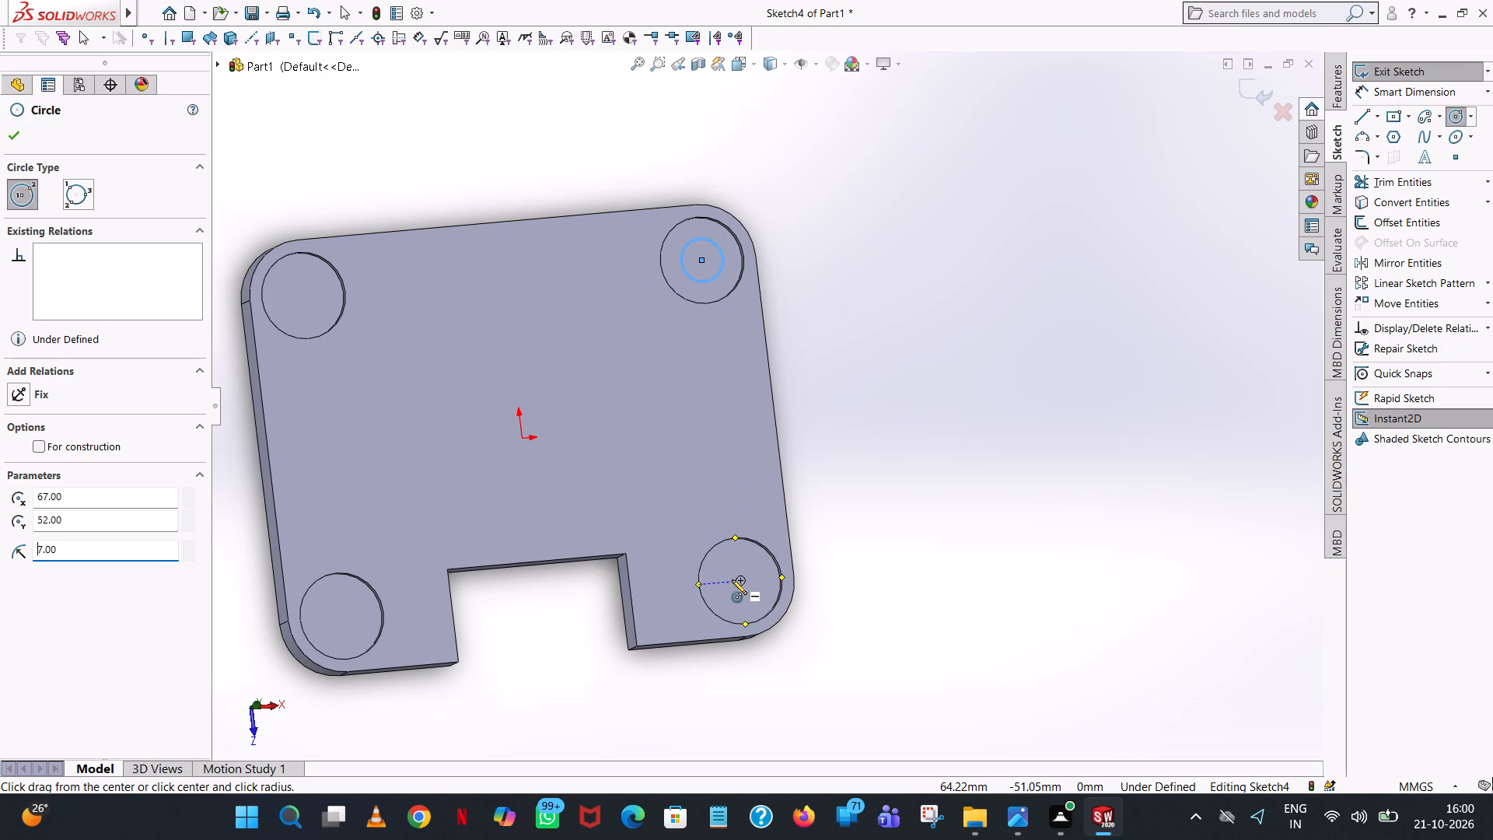
Draw two more 7 mm radius circles, centred on the front-right and front-left counterbores.
left_click(740, 580)
left_click(757, 558)
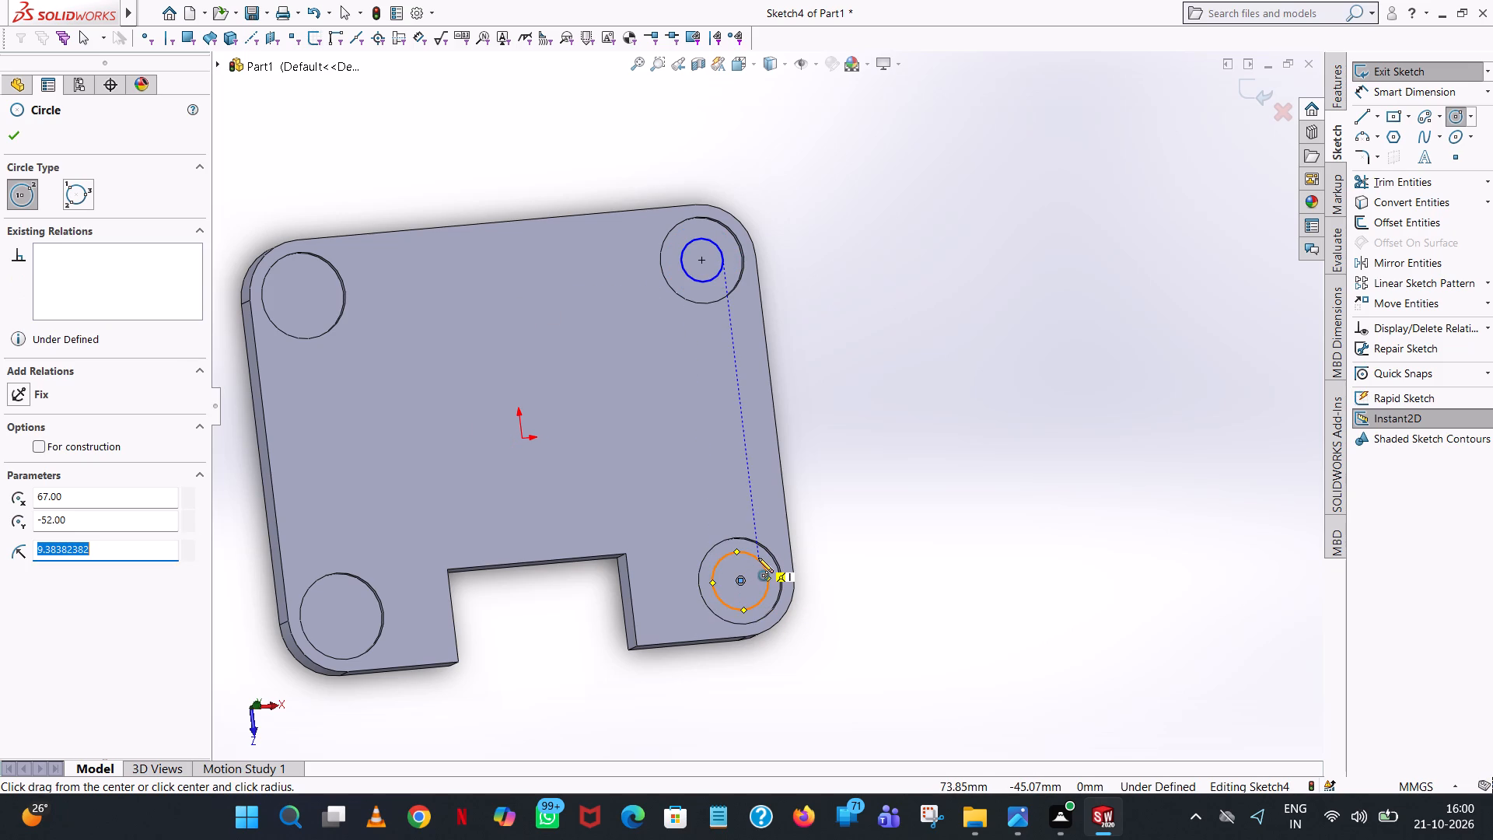
key("7")
key("Return")
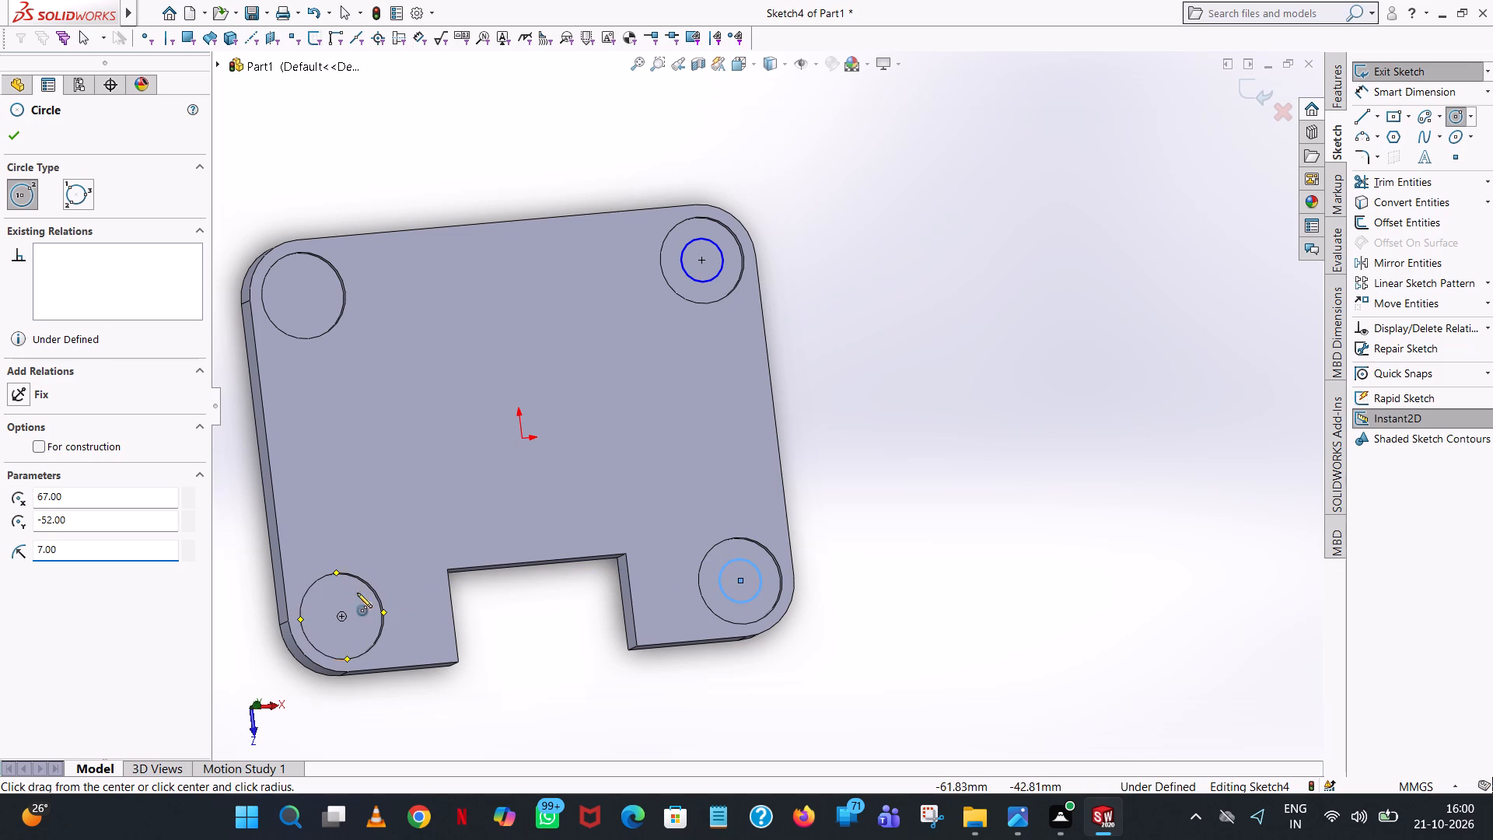
left_click(338, 614)
left_click(367, 597)
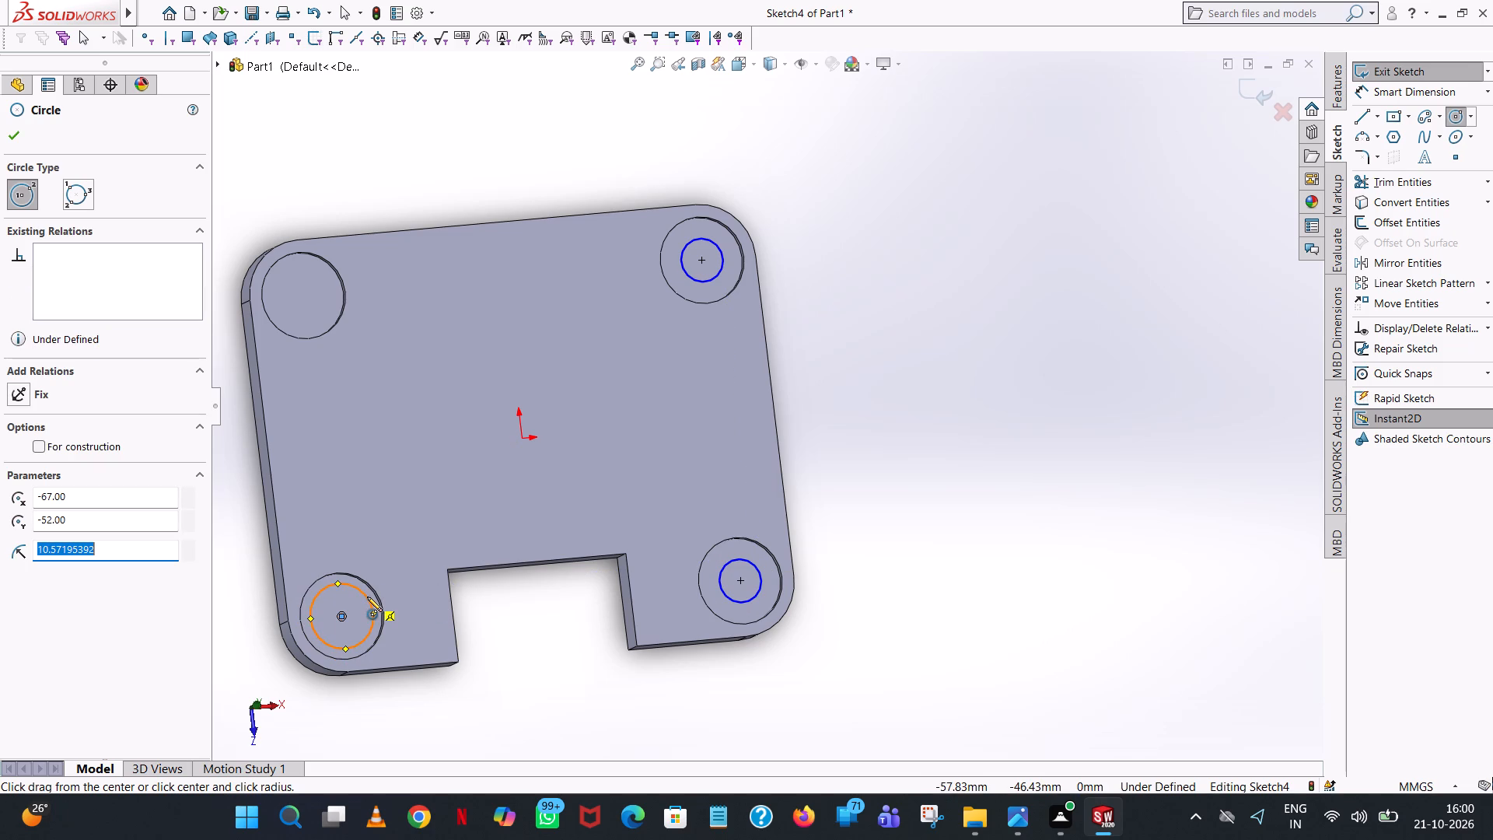
key("7")
key("Return")
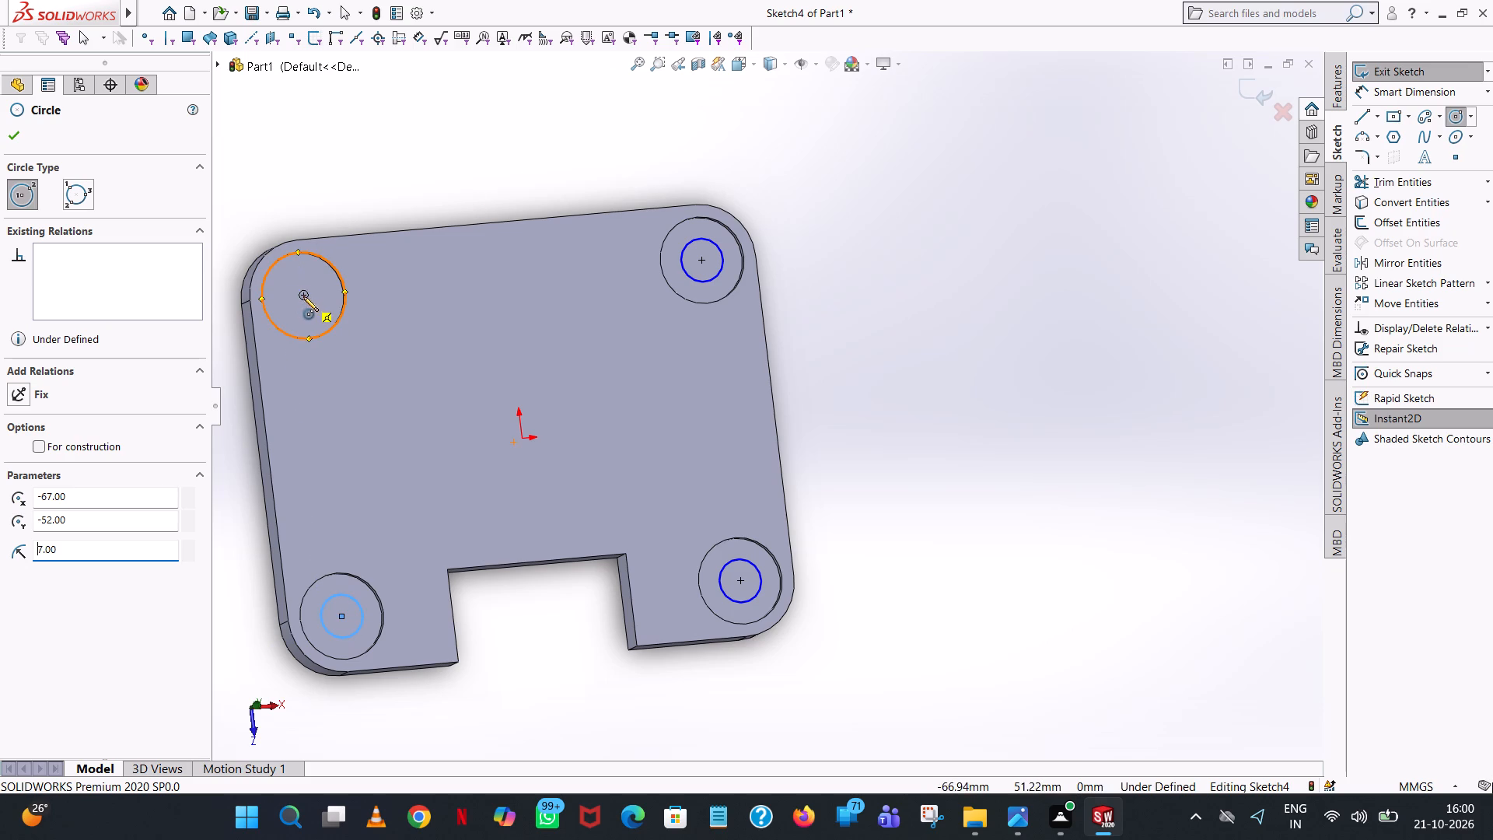
Draw the fourth circle, centred on the rear-left counterbore, with a radius of 7 mm.
left_click(304, 294)
left_click(327, 278)
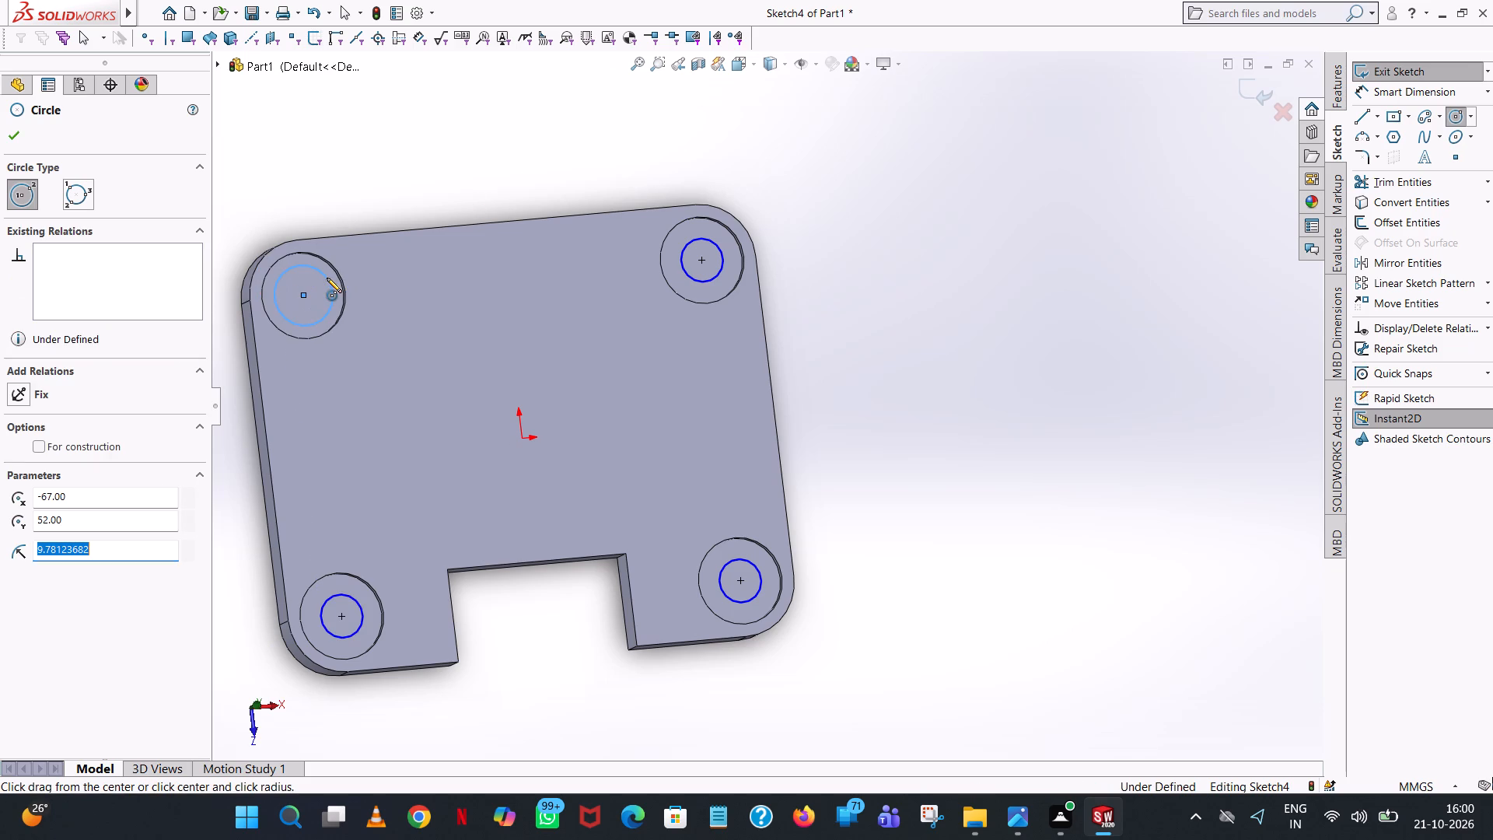
key("6")
key("Return")
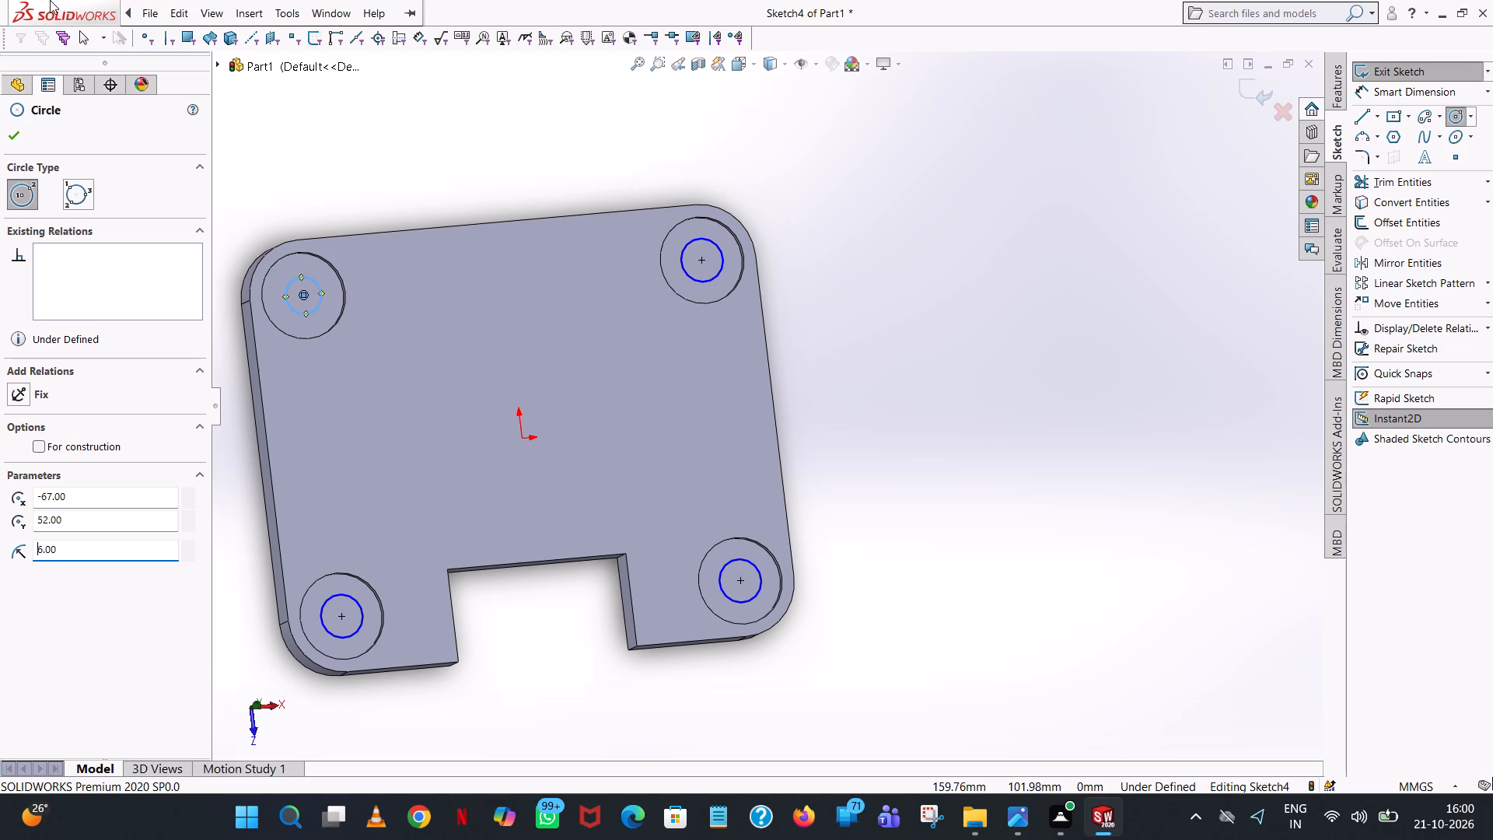
double_click(101, 554)
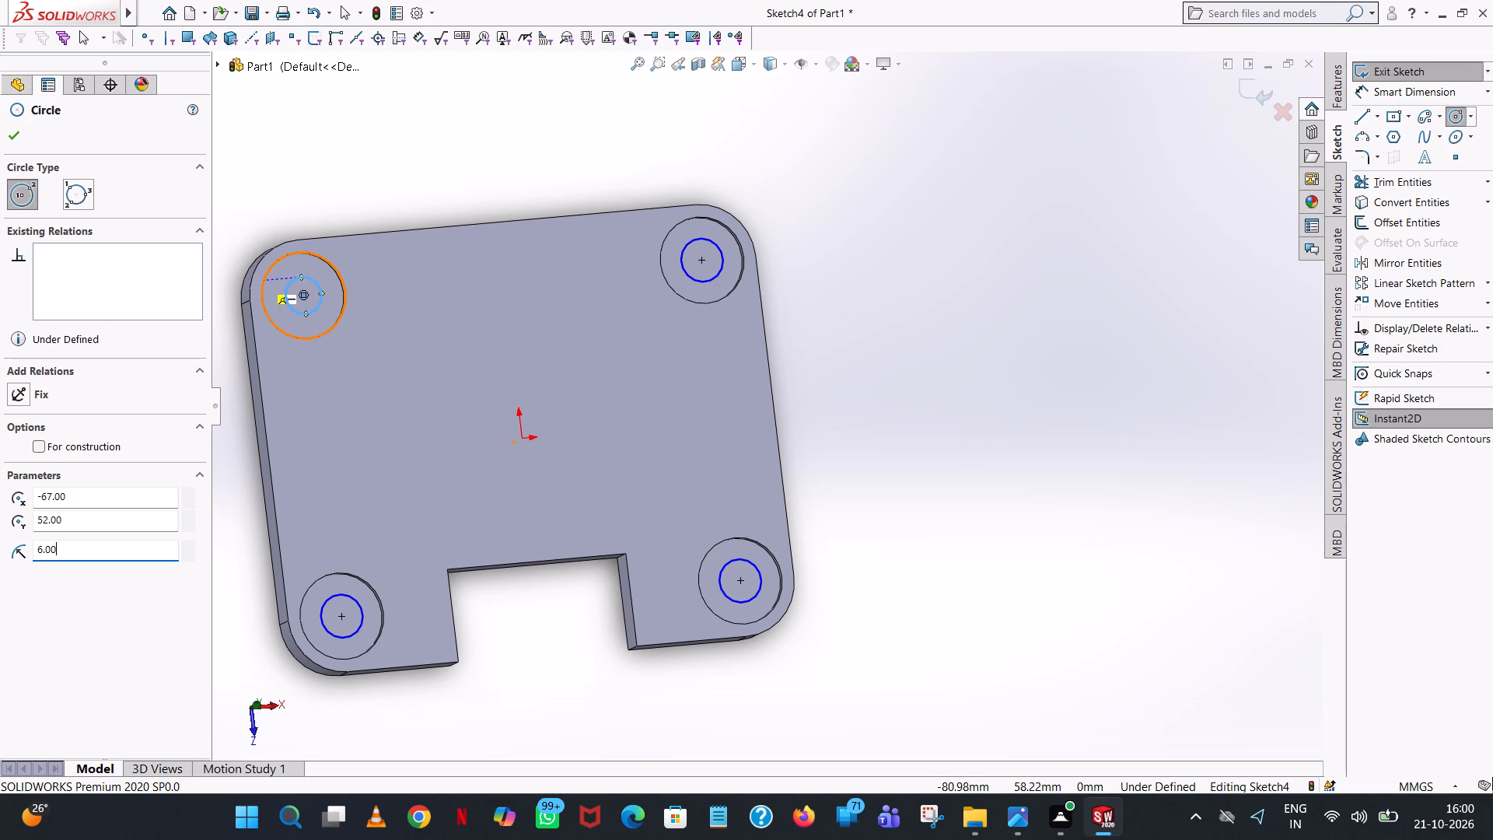
key("7")
key("Return")
left_click(25, 130)
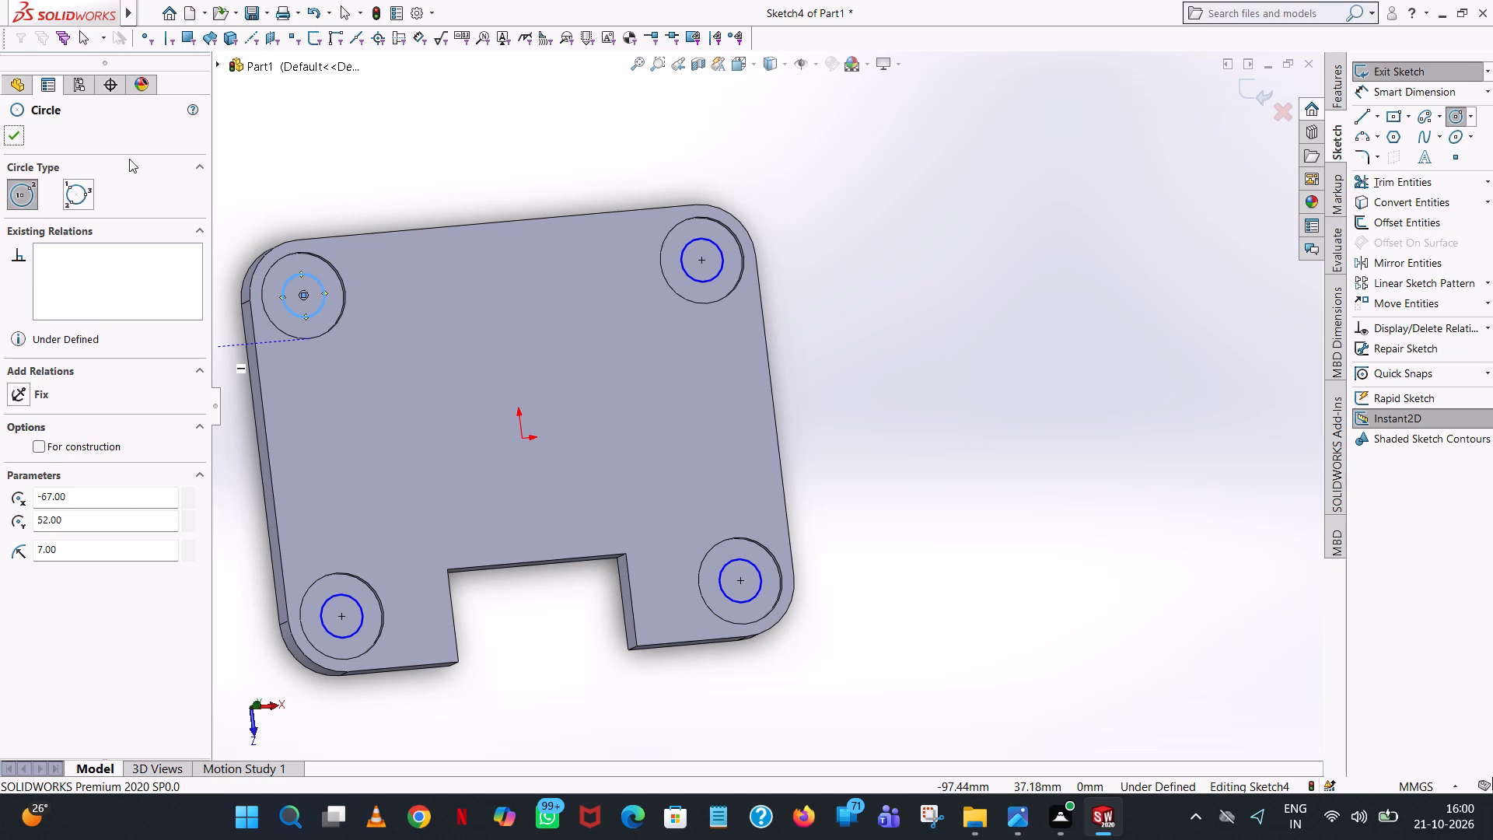
left_click(19, 135)
left_click(1025, 310)
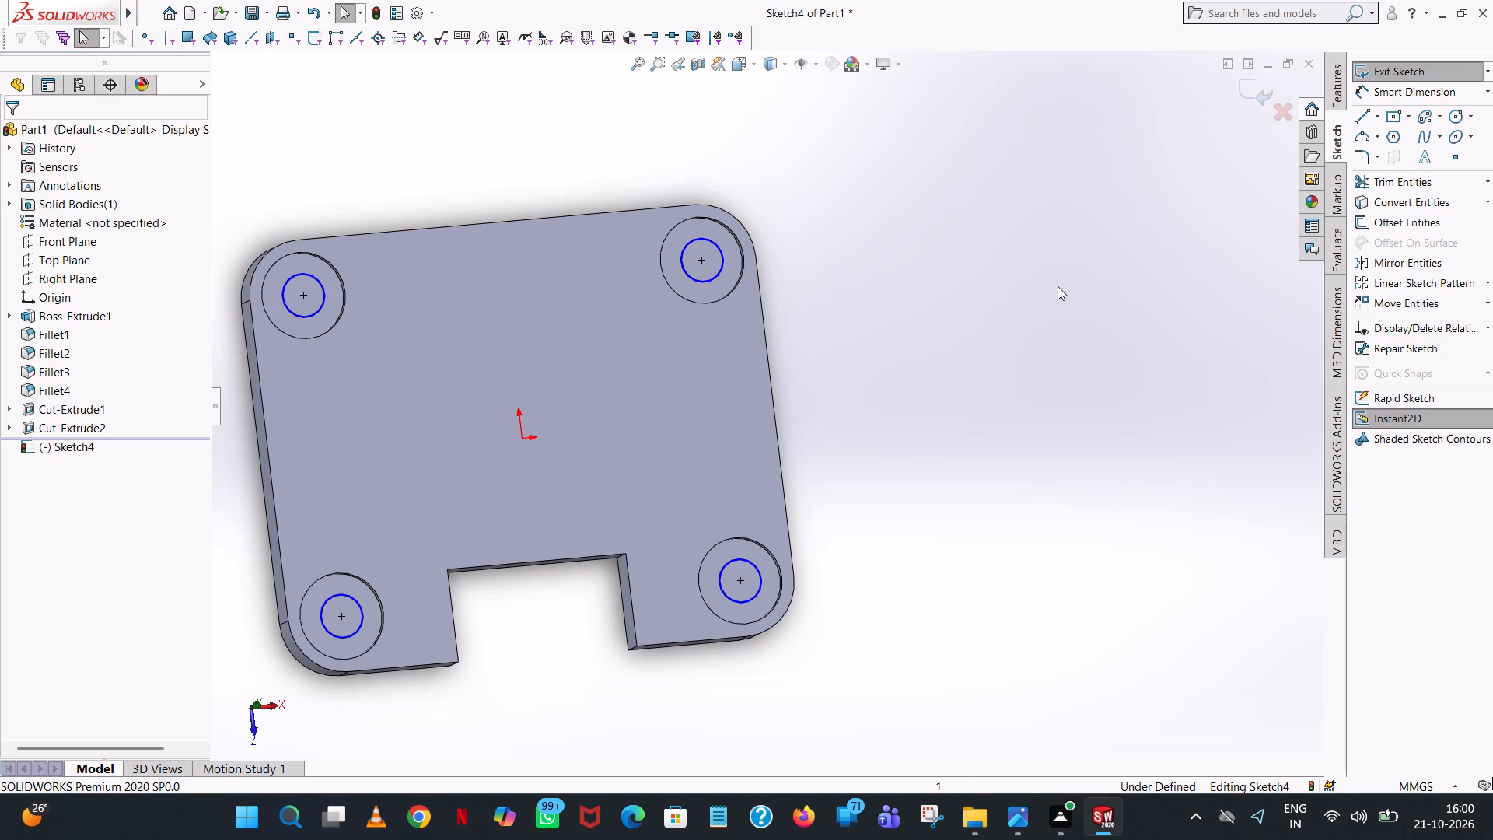
Dimension the diameters of the rear-right and front-right inner circles at 14 mm with Smart Dimension.
left_click(1425, 94)
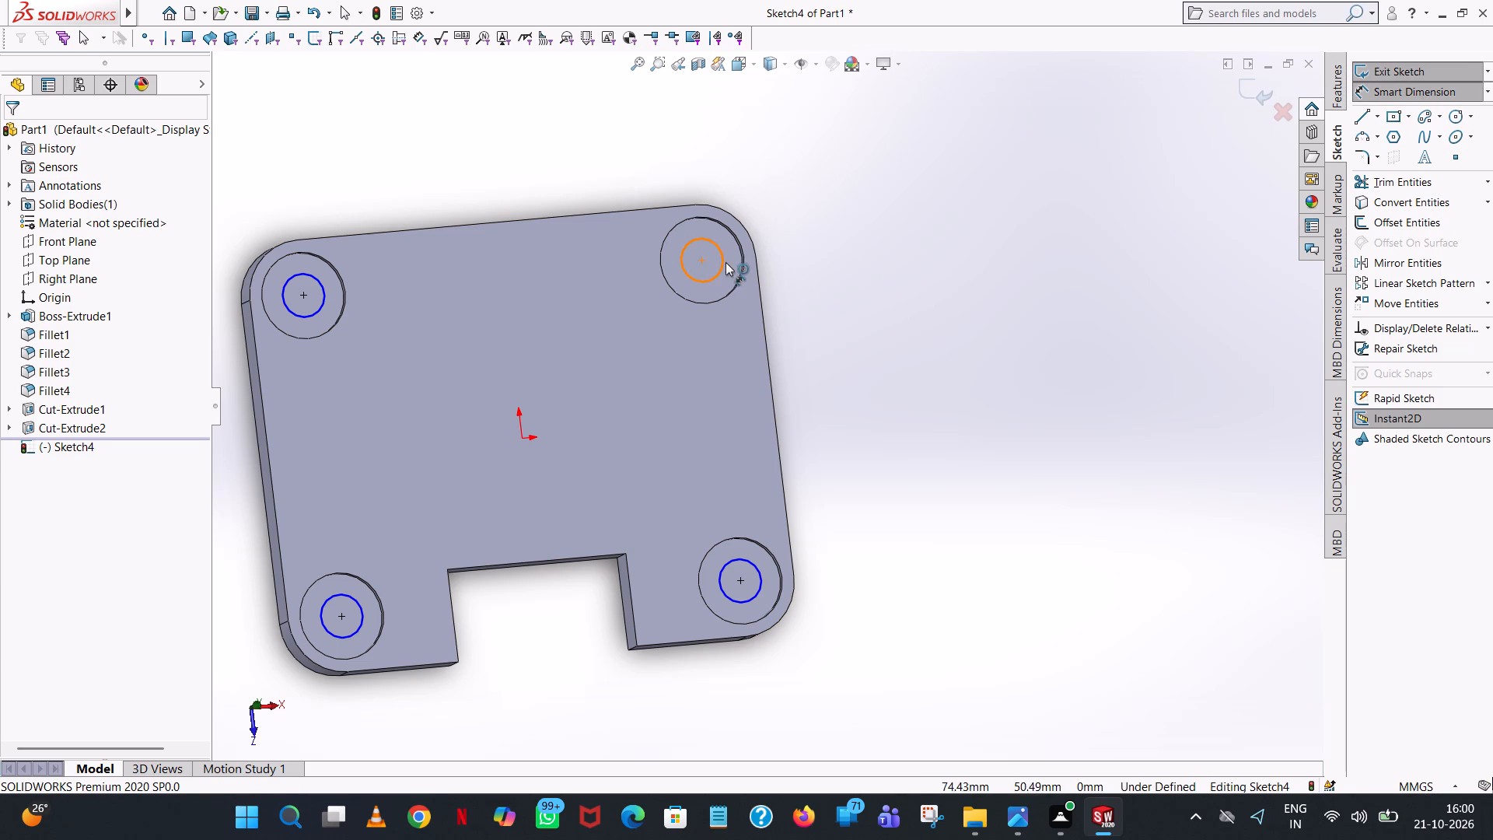
left_click(726, 262)
left_click(1024, 203)
left_click(963, 184)
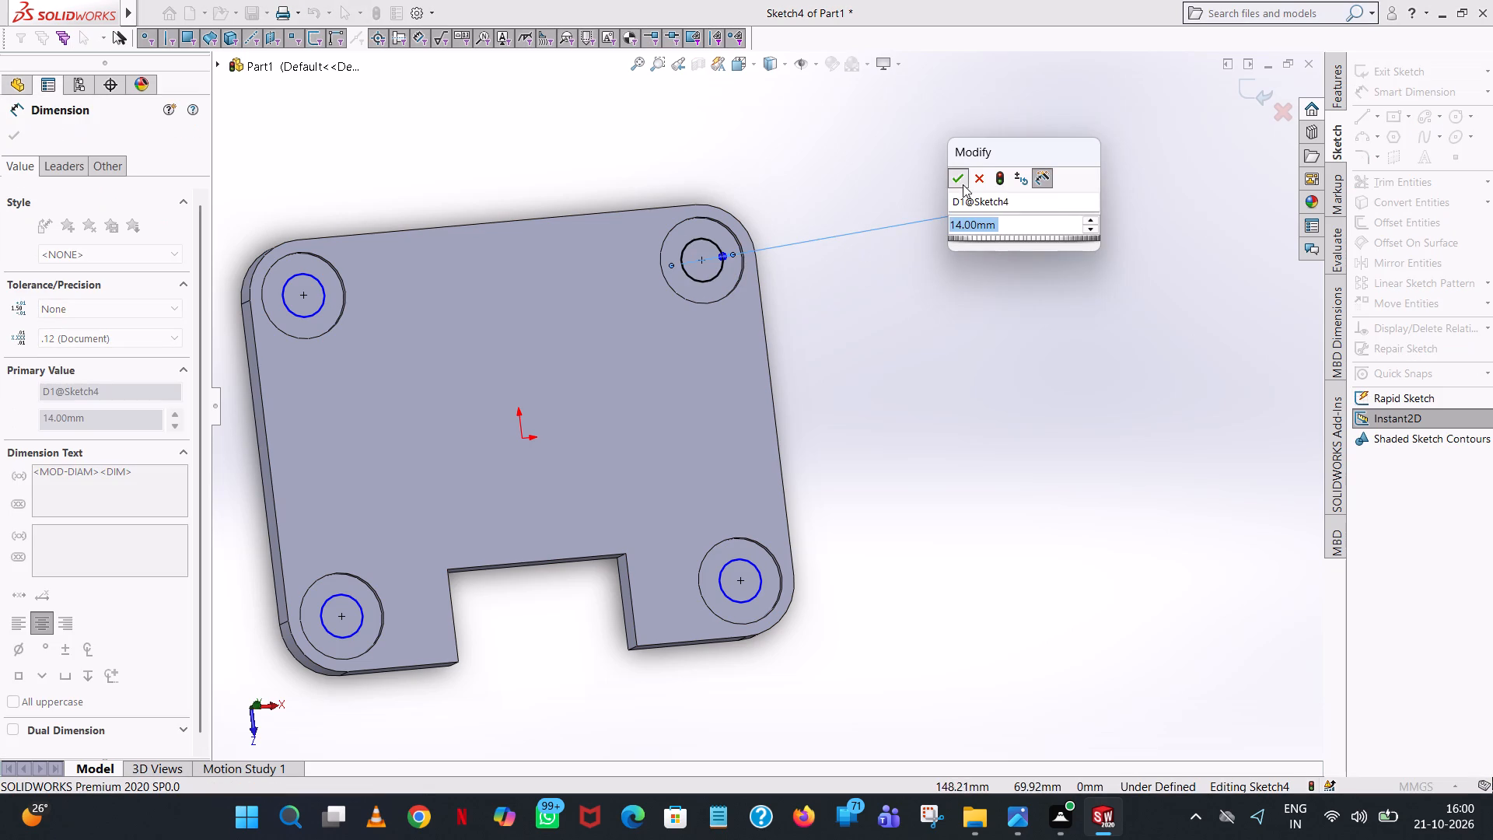
left_click(760, 586)
left_click(1061, 360)
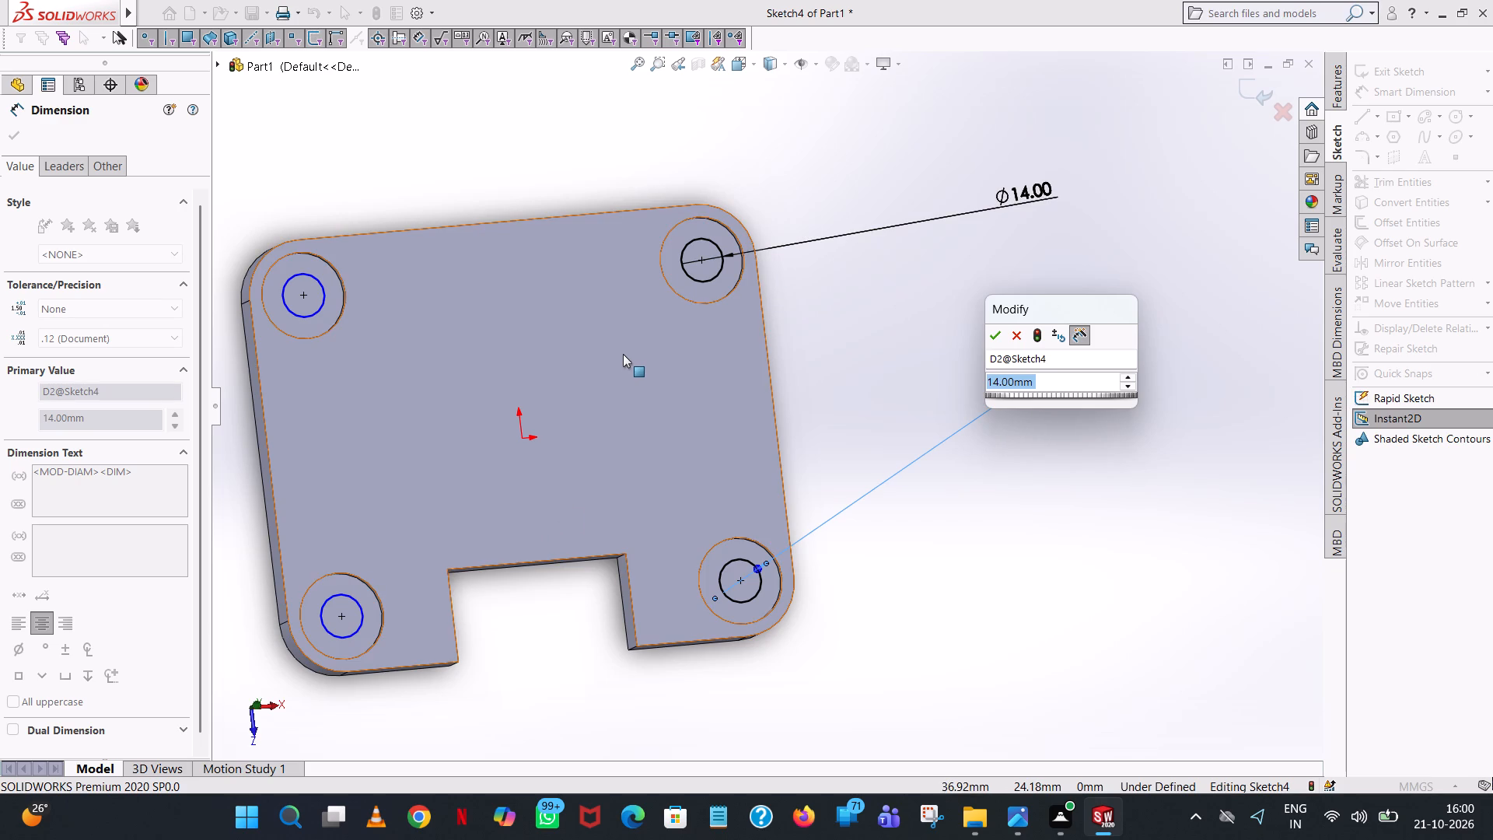
left_click(991, 338)
Dimension the diameters of the rear-left and front-left inner circles at 14 mm.
left_click(646, 205)
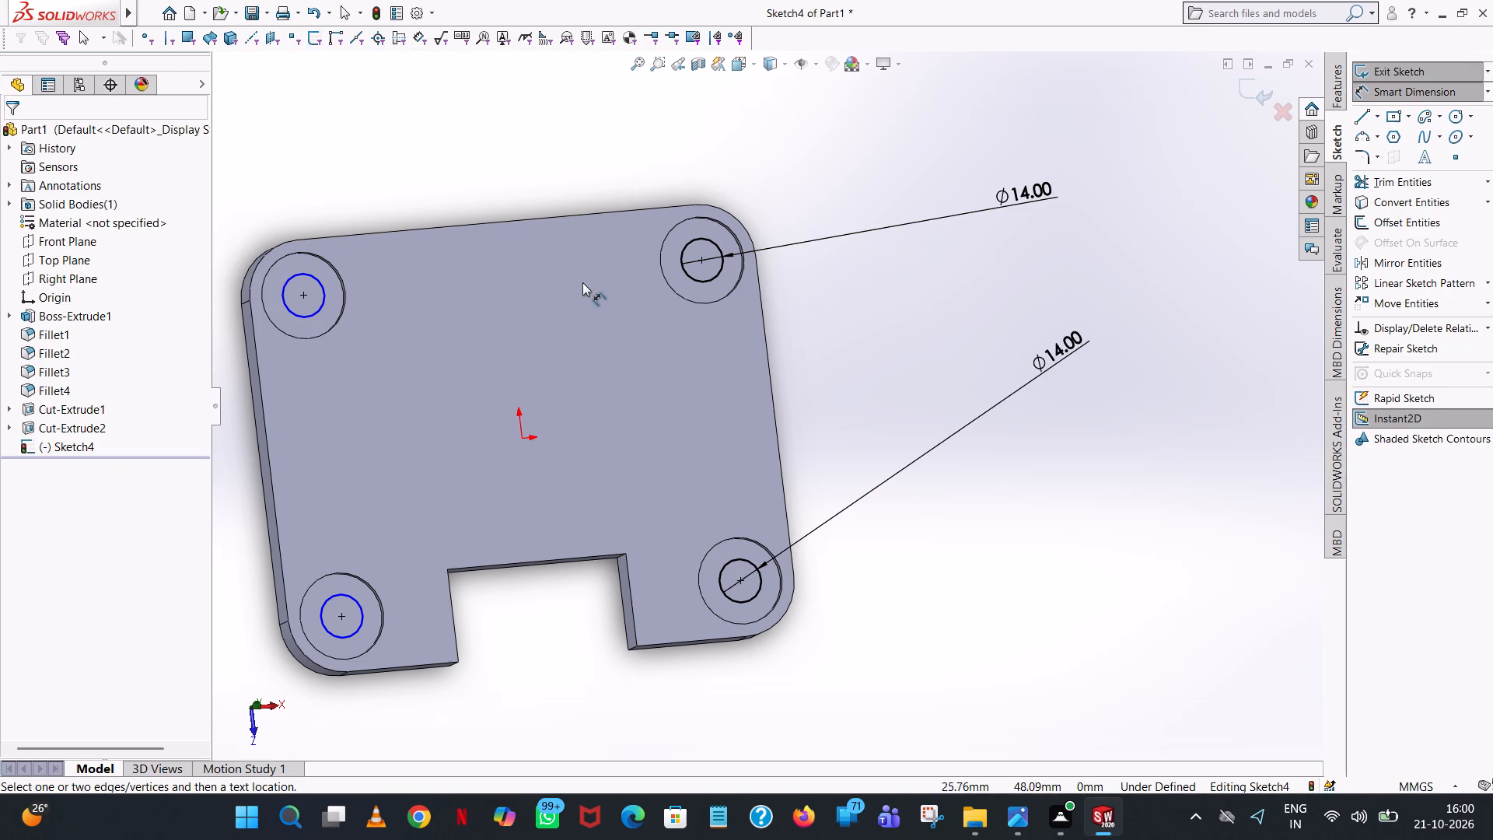
left_click(799, 161)
middle_click_drag(787, 177, 744, 233)
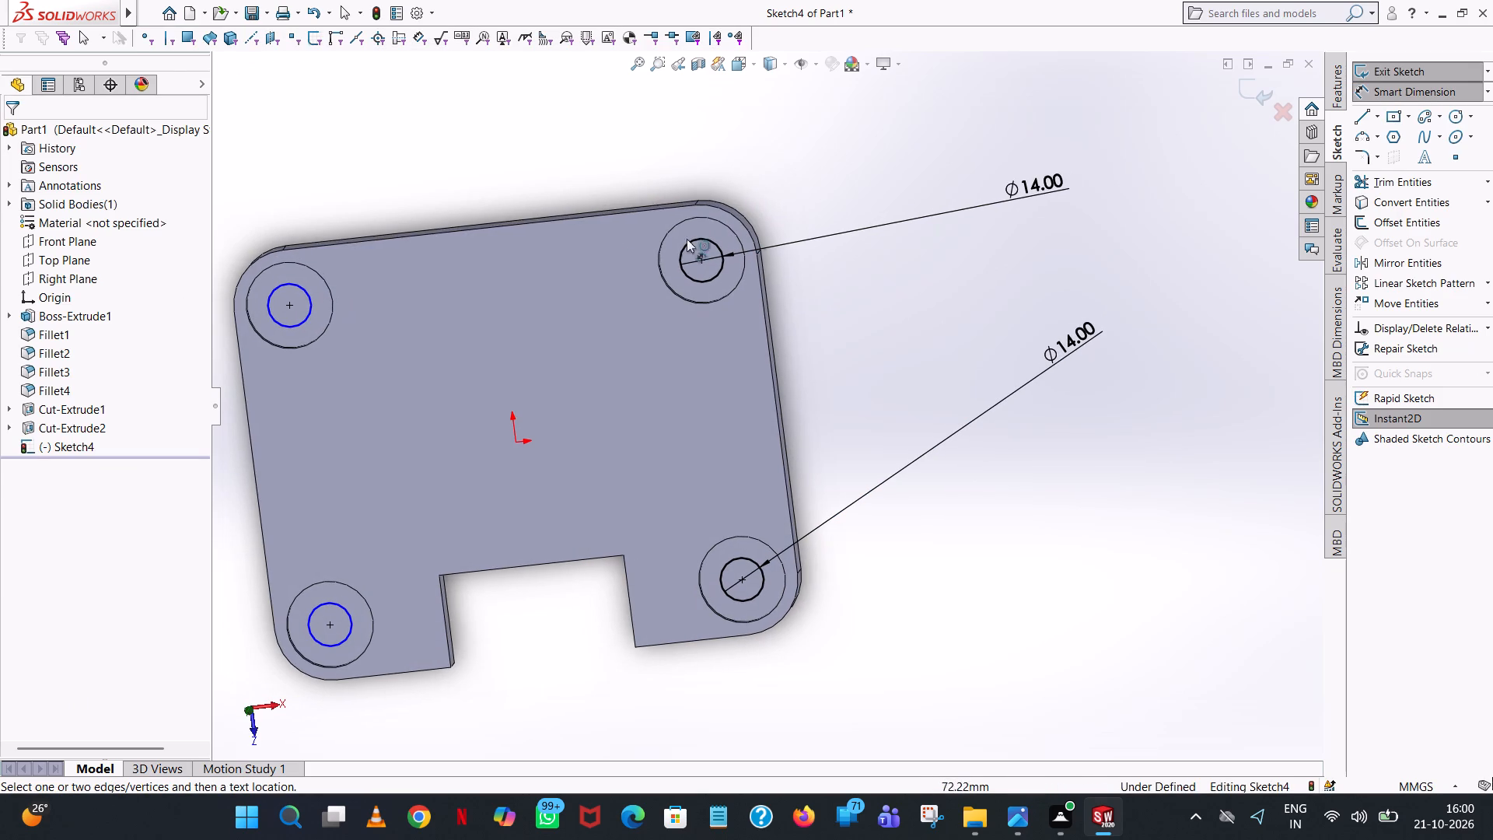
left_click(299, 287)
left_click(397, 187)
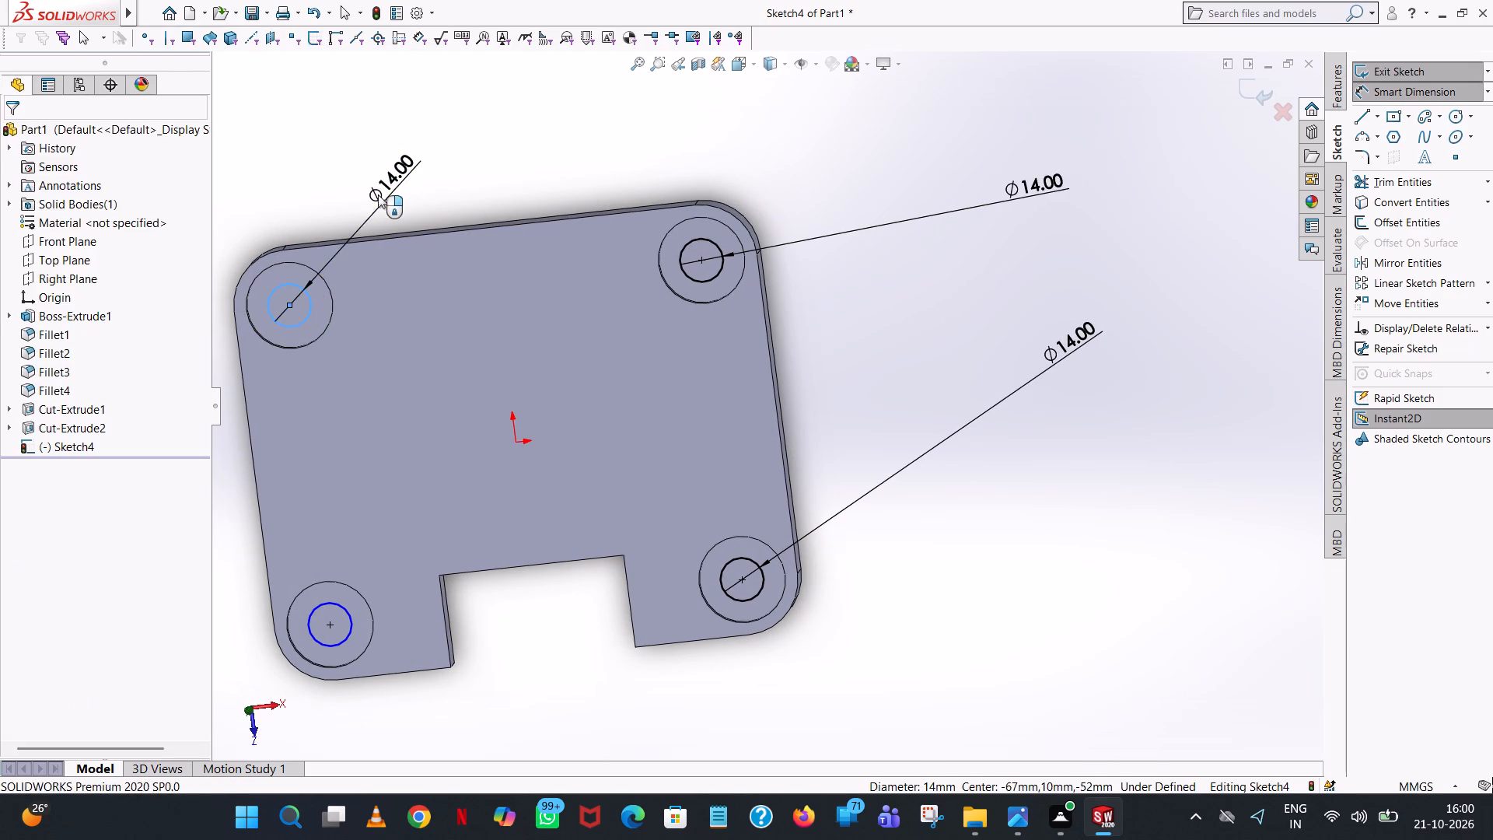
left_click(332, 160)
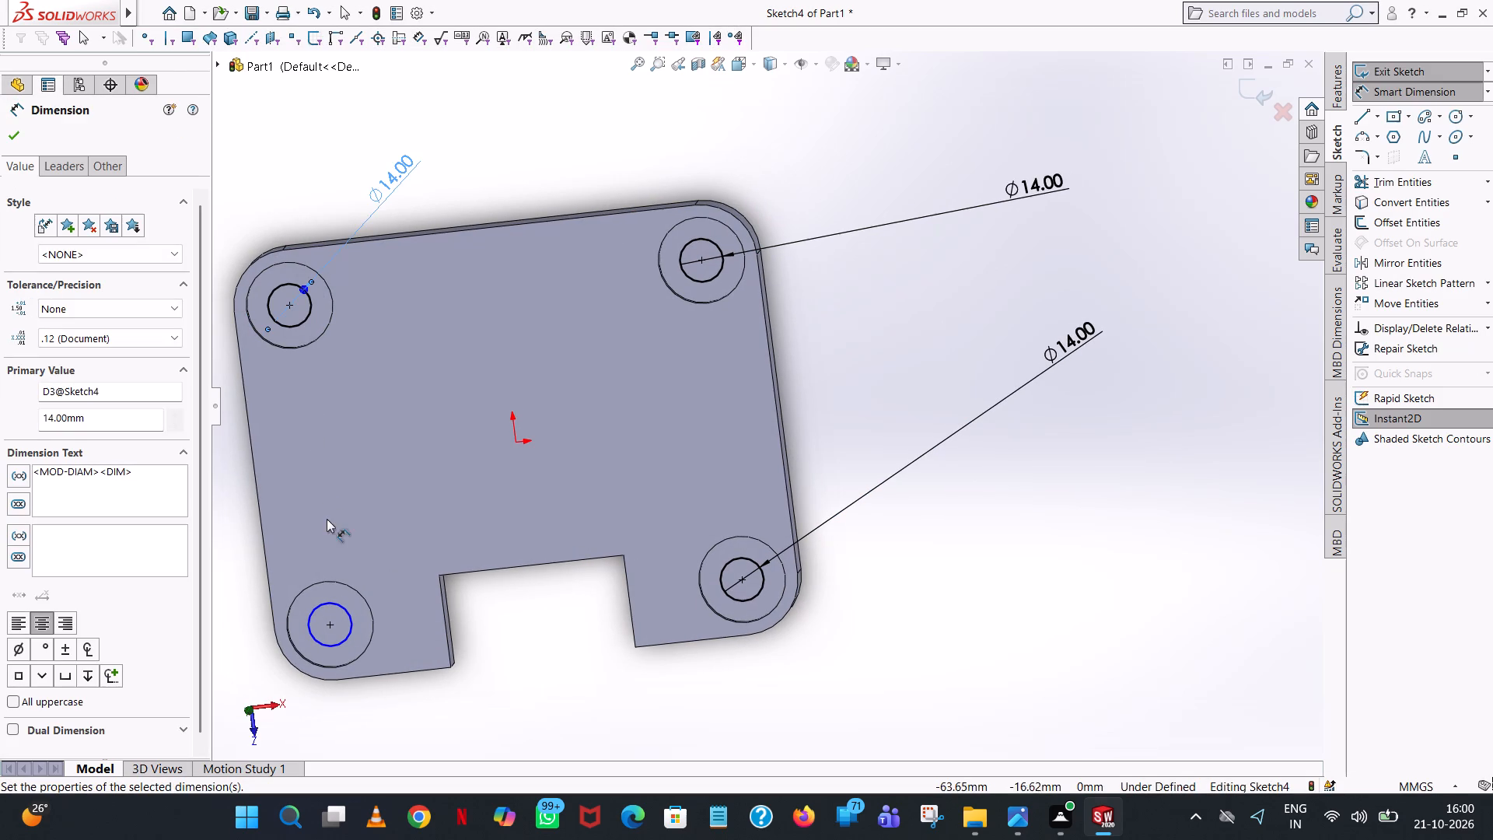
left_click(312, 628)
left_click(546, 725)
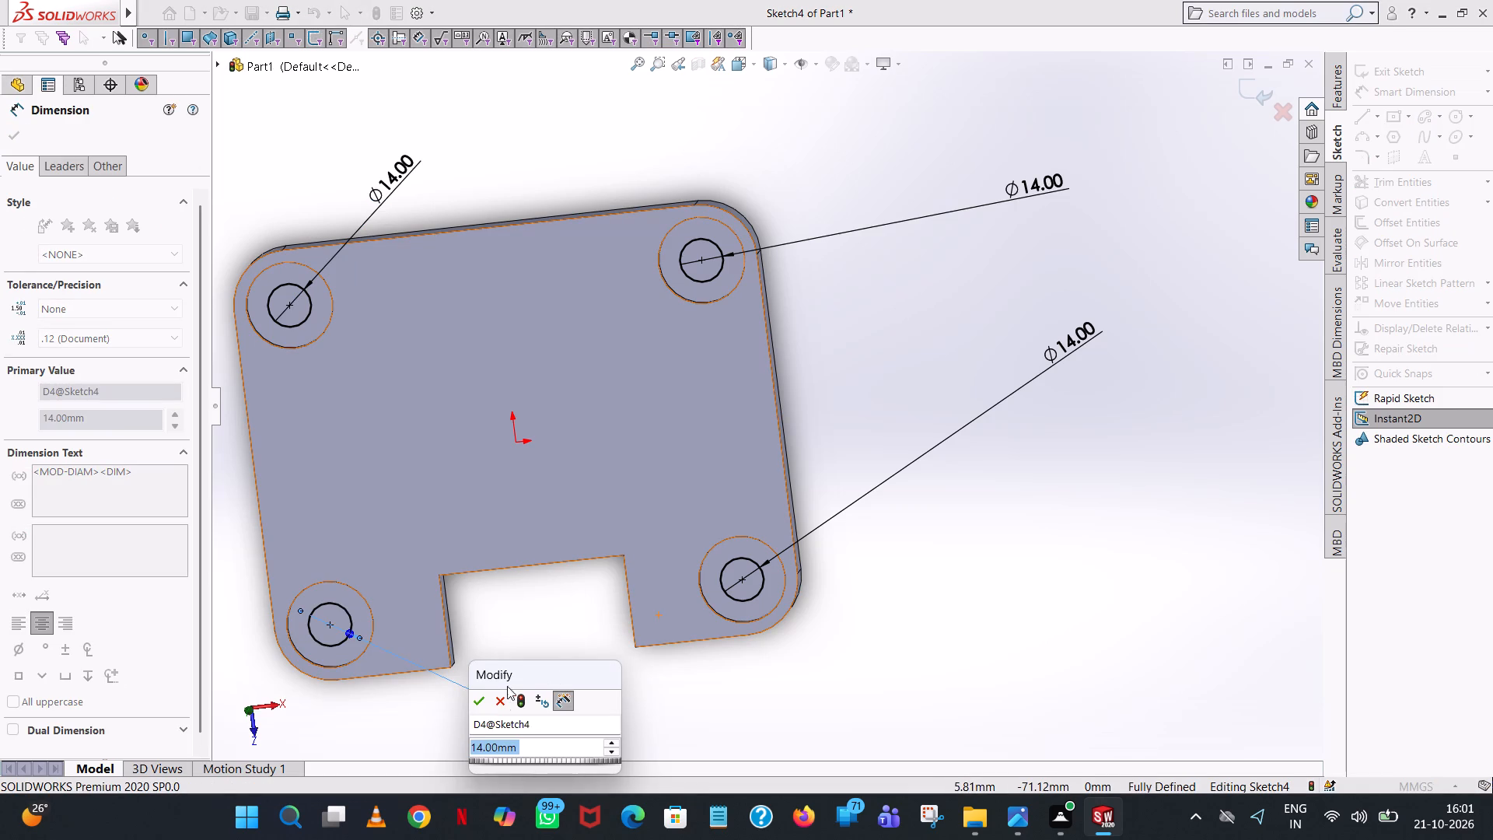
left_click(478, 706)
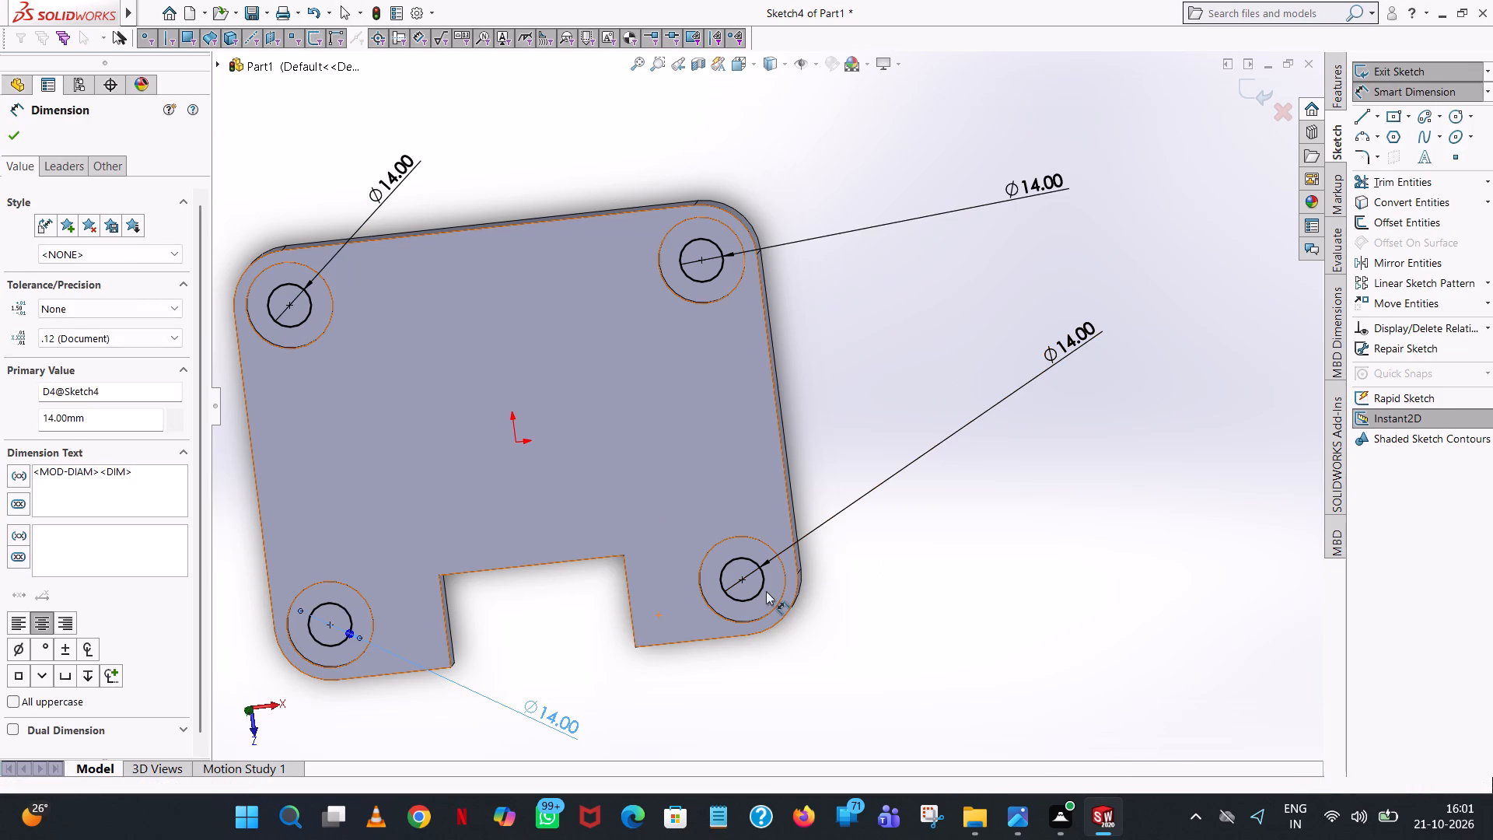
left_click(9, 131)
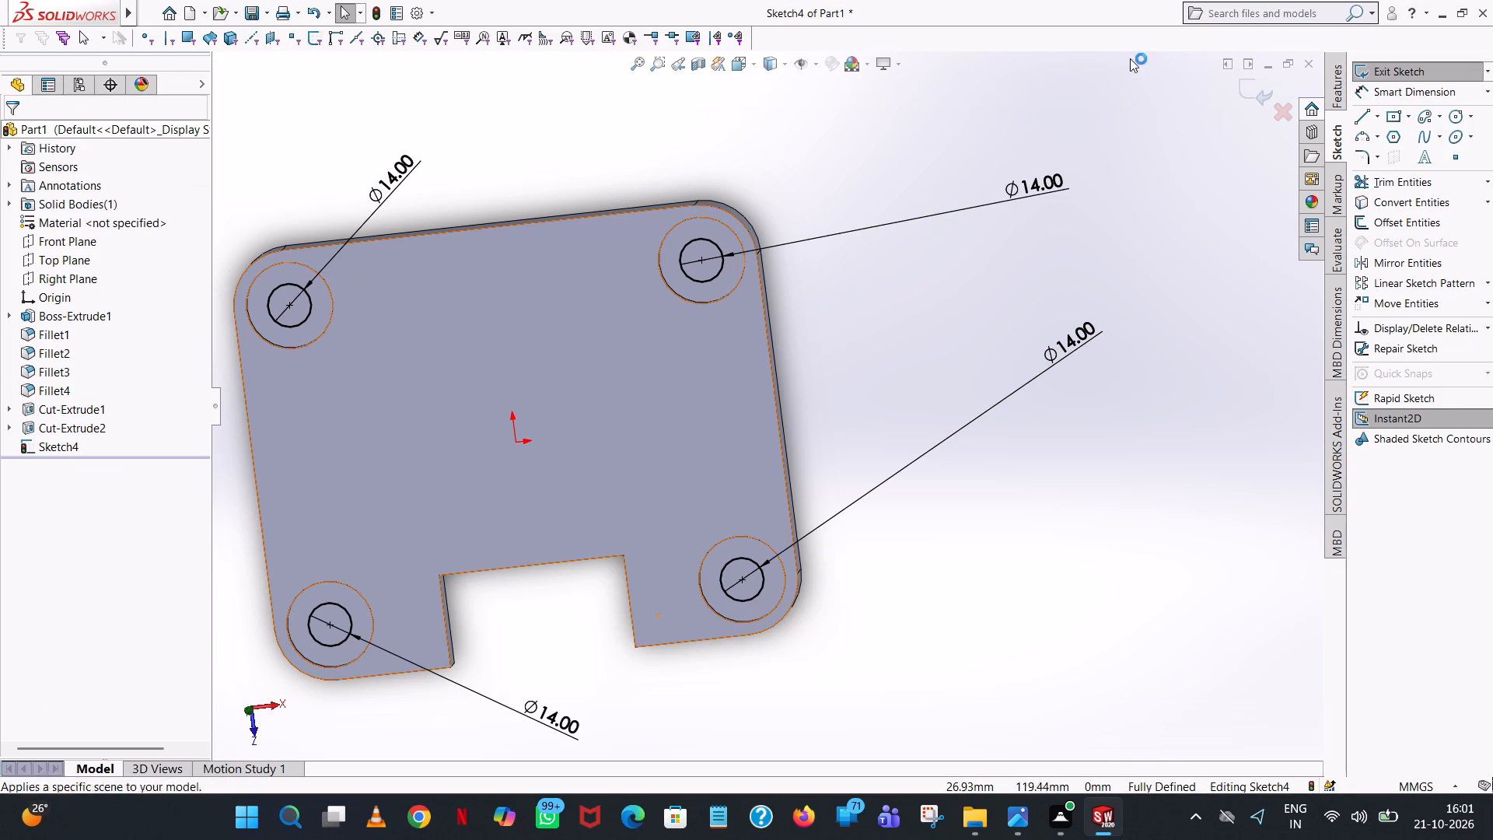
Cut the four 14 mm circles completely through the plate with a blind Extruded Cut 78 mm deep.
left_click(1340, 92)
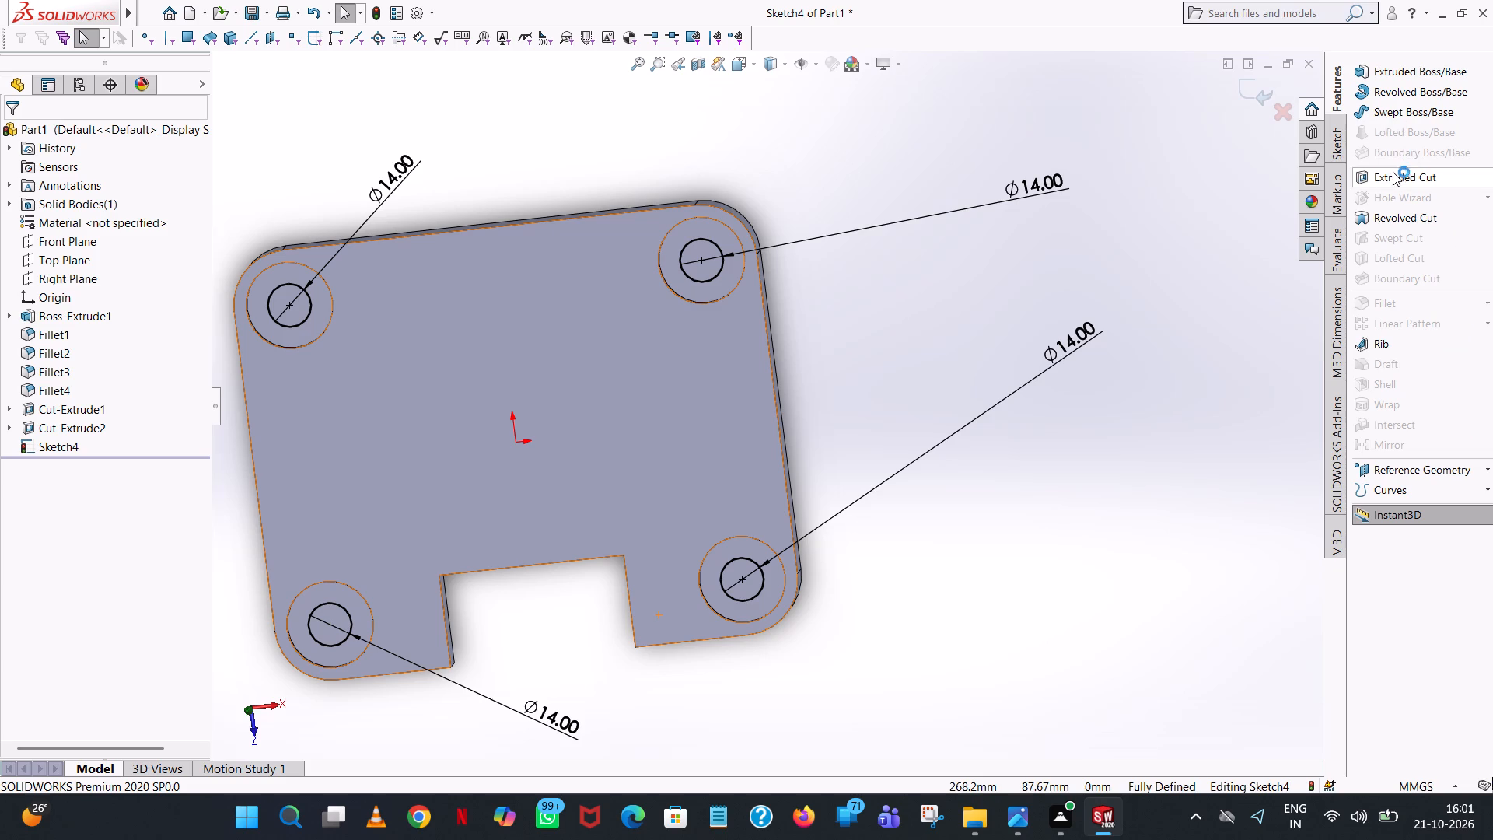
left_click(1392, 173)
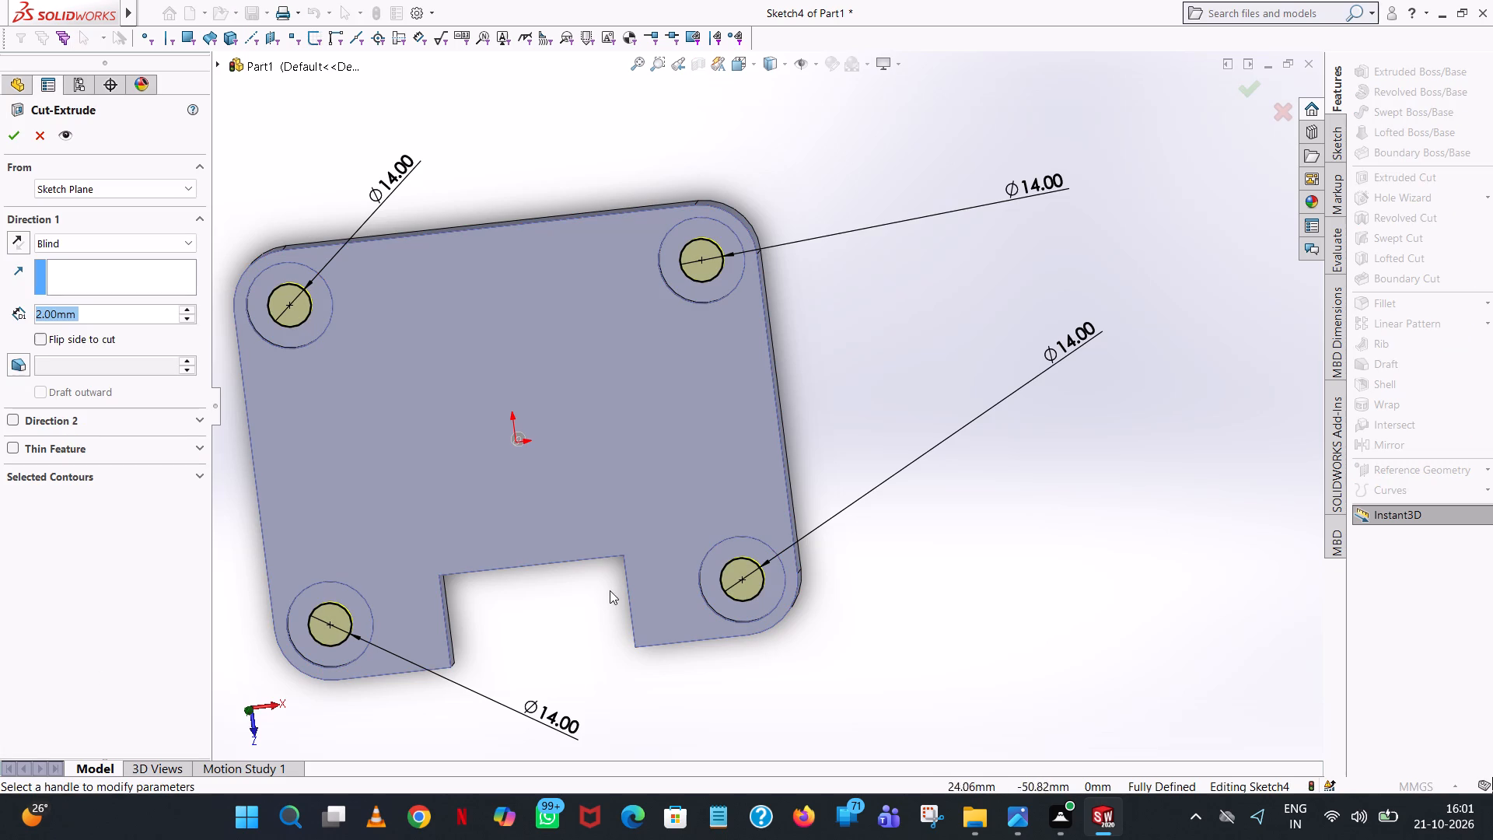
scroll(628, 594, "up", 1)
middle_click_drag(628, 594, 667, 424)
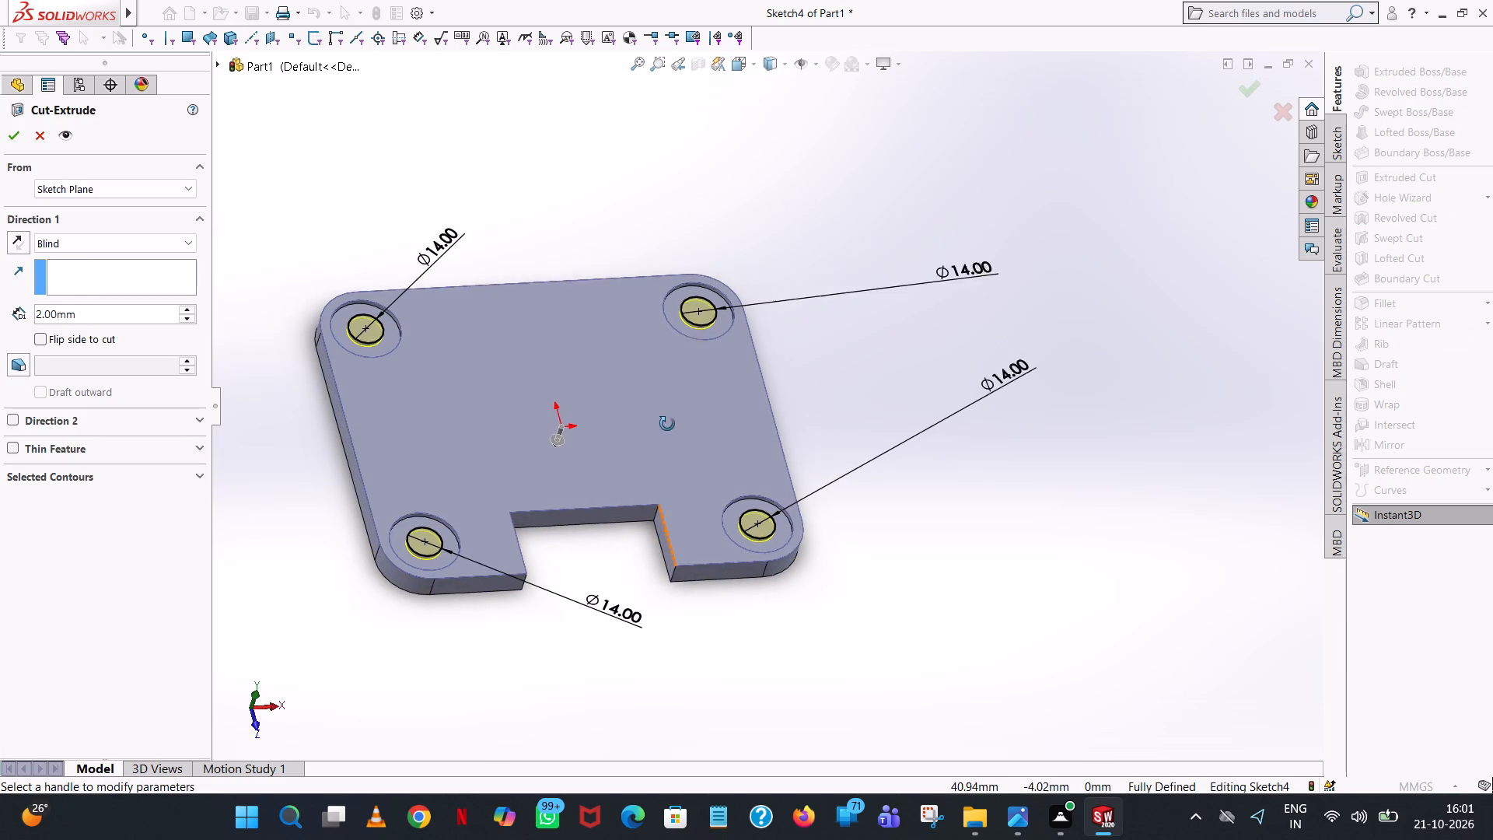
middle_click_drag(667, 424, 669, 418)
middle_click_drag(654, 576, 723, 443)
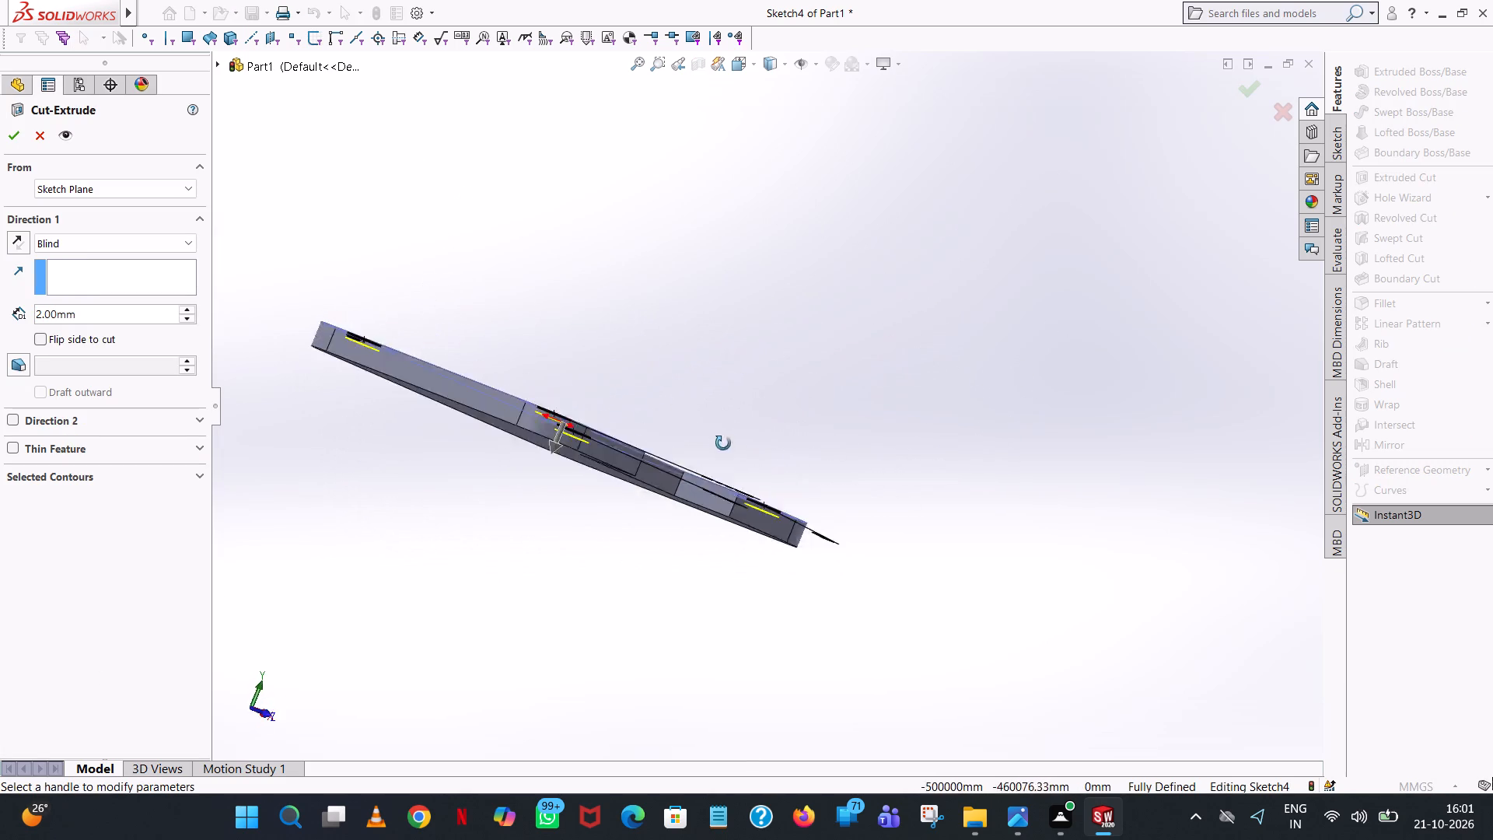
middle_click_drag(723, 443, 774, 457)
left_click_drag(548, 448, 544, 468)
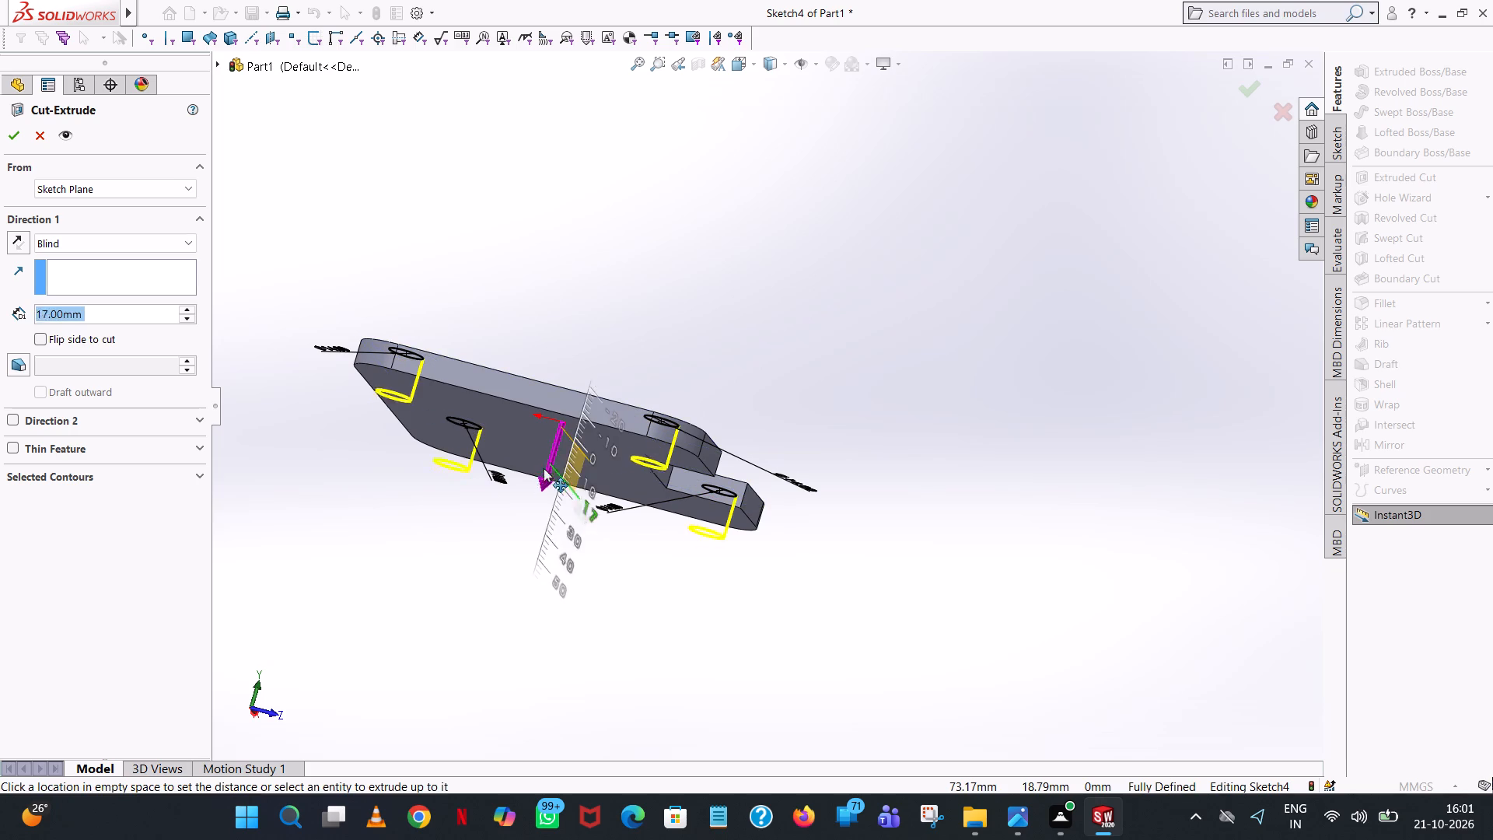
left_click_drag(544, 468, 484, 591)
left_click(19, 141)
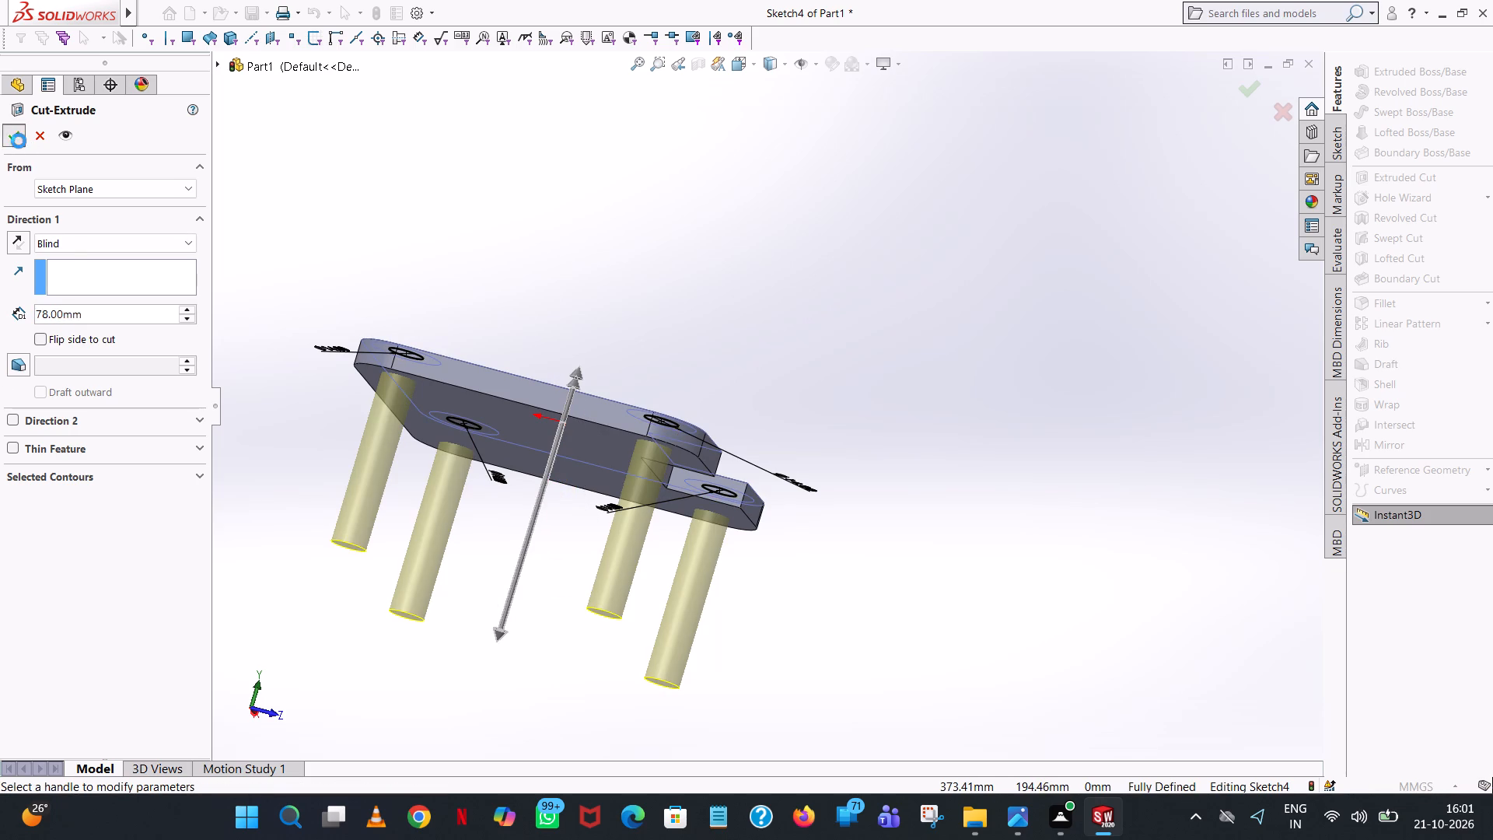
left_click(755, 266)
Start an Extruded Boss/Base sketch on the plate's top face and draw a 10 mm line from the notch's inner-edge midpoint toward the origin.
middle_click_drag(755, 270, 761, 505)
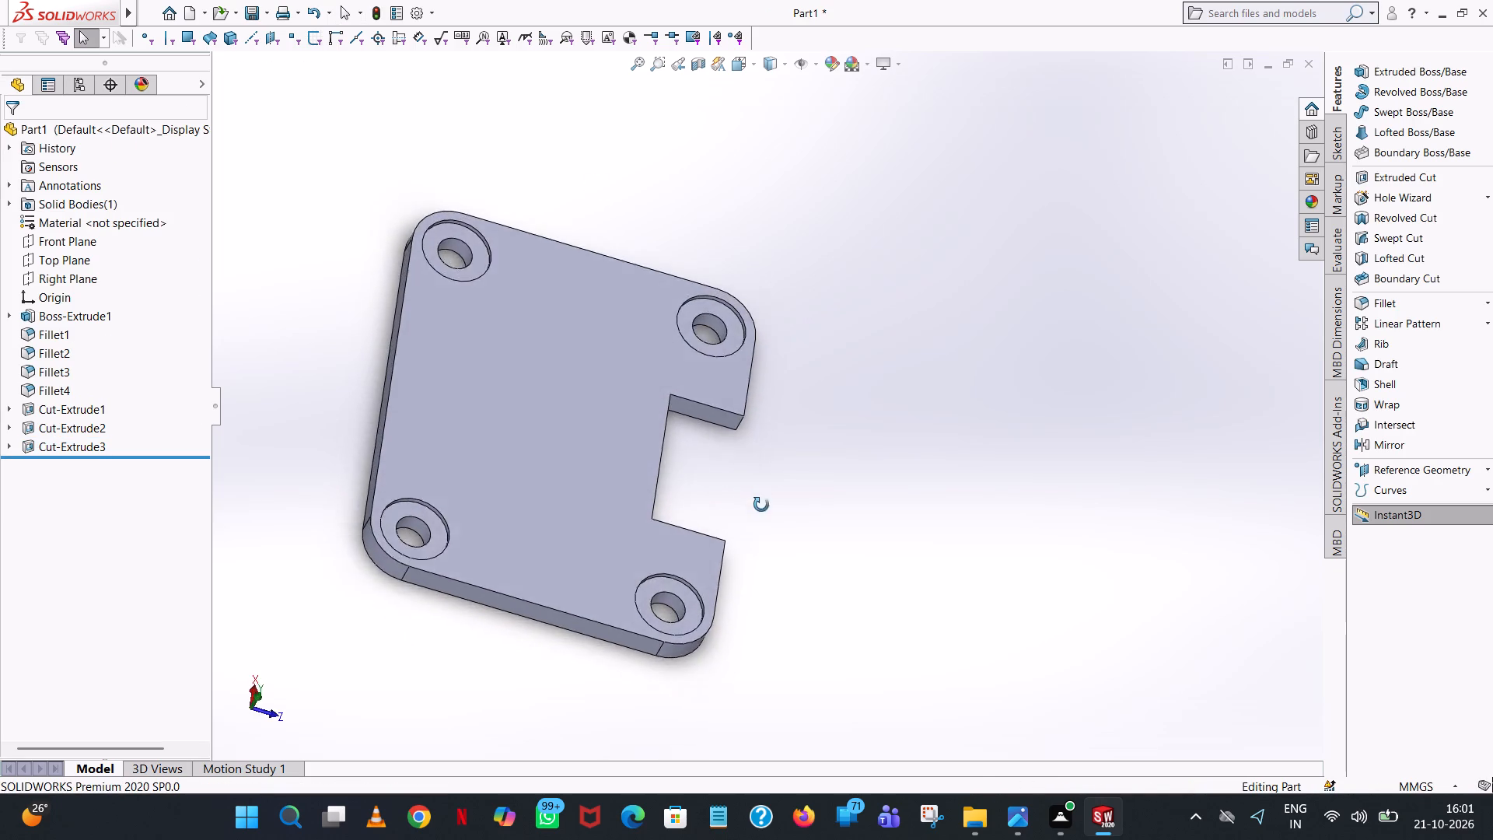
middle_click_drag(761, 505, 703, 426)
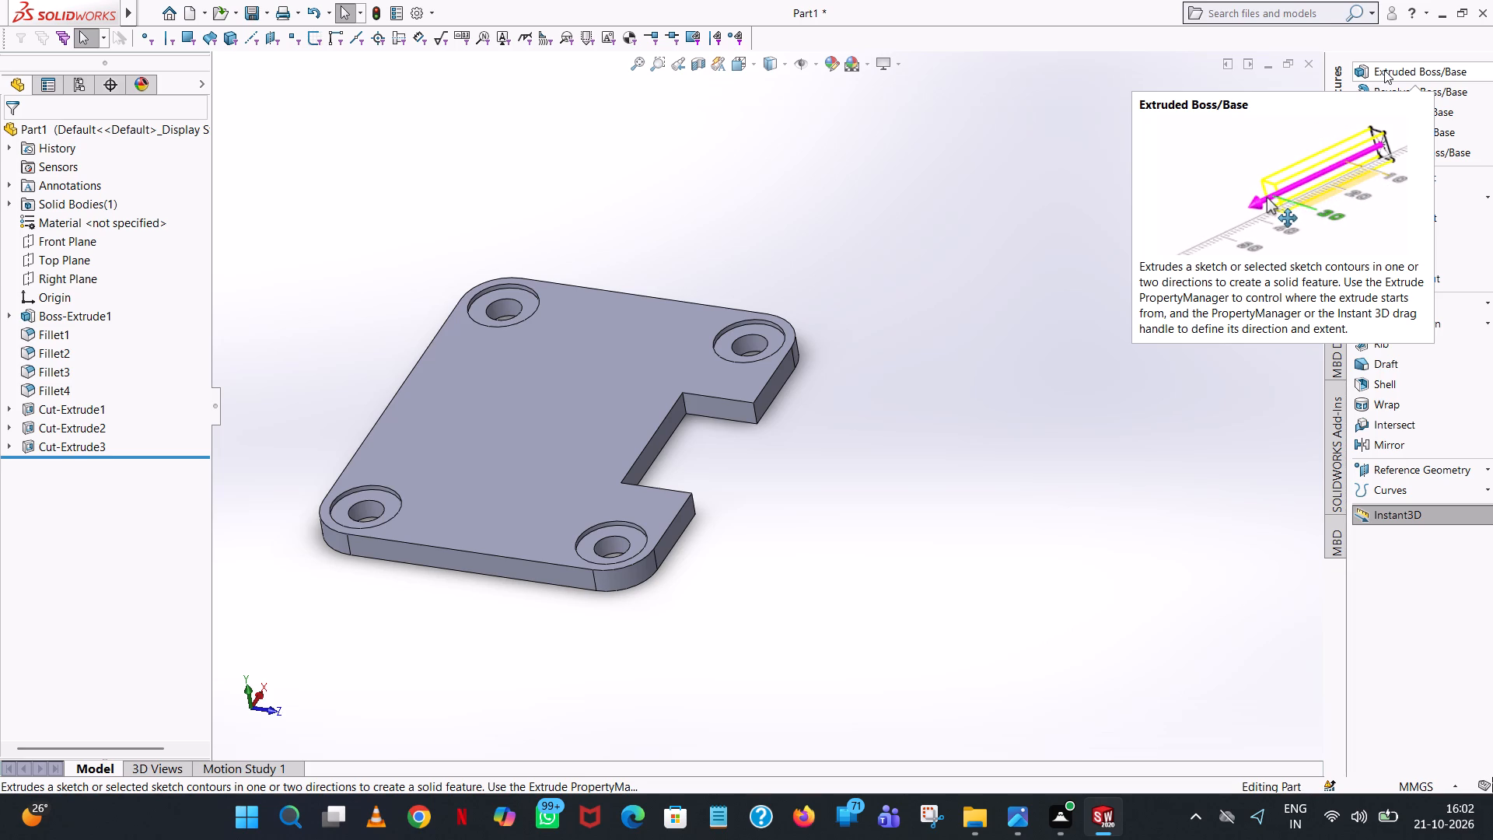
left_click(1384, 70)
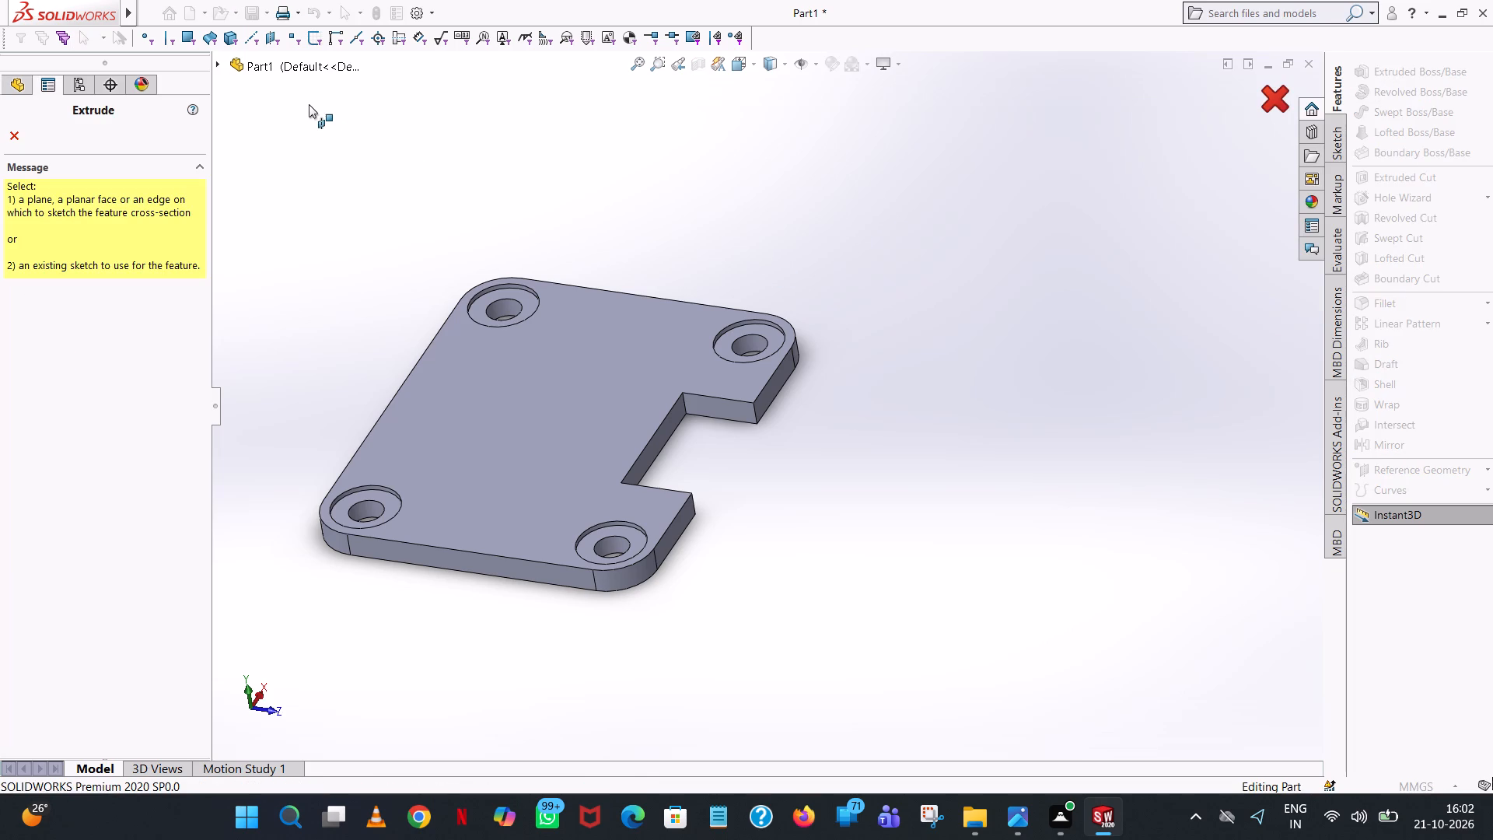
left_click(589, 355)
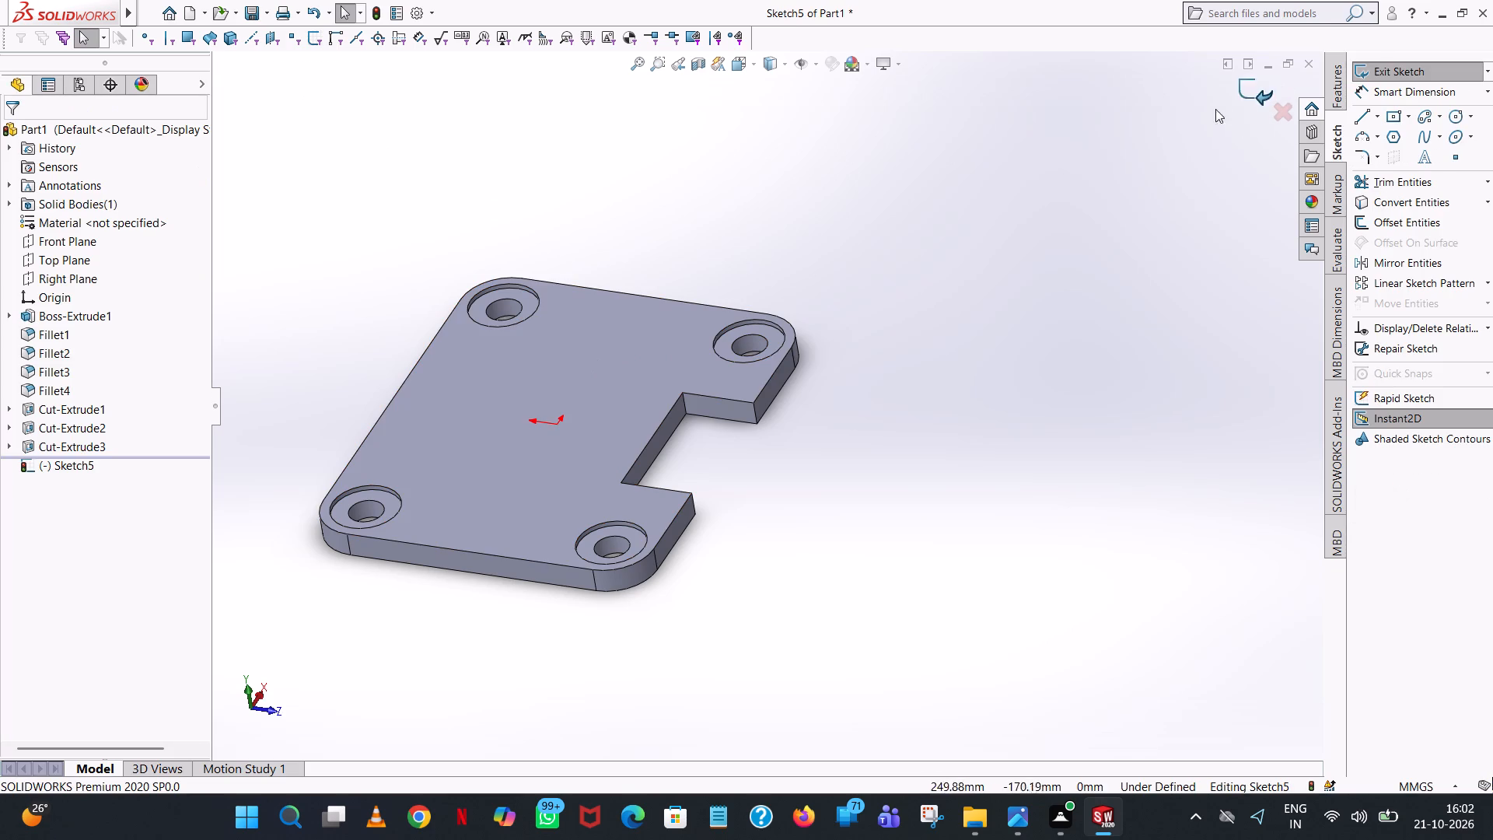
left_click(754, 55)
left_click(837, 145)
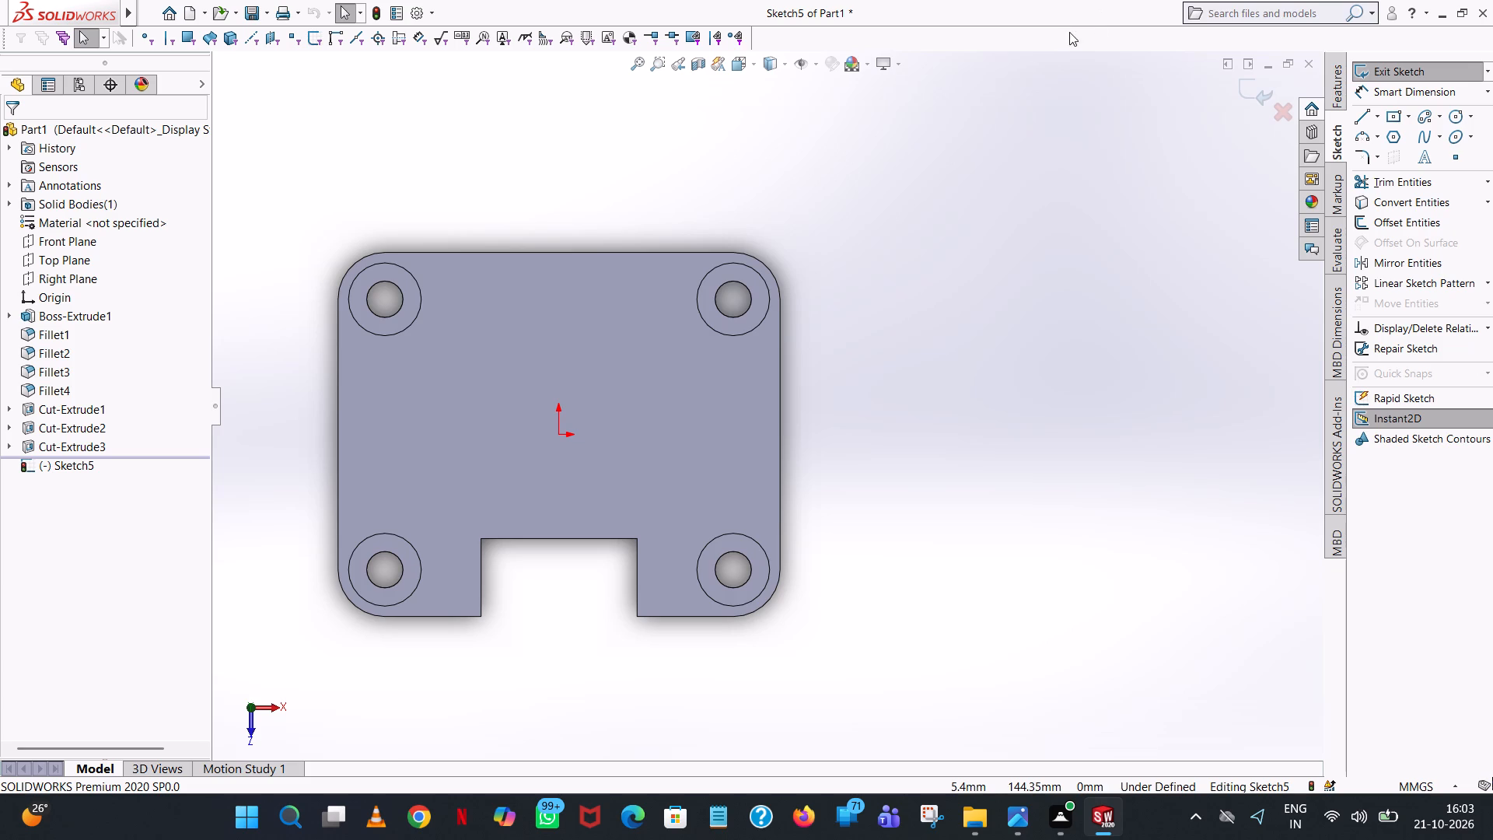
left_click(1358, 114)
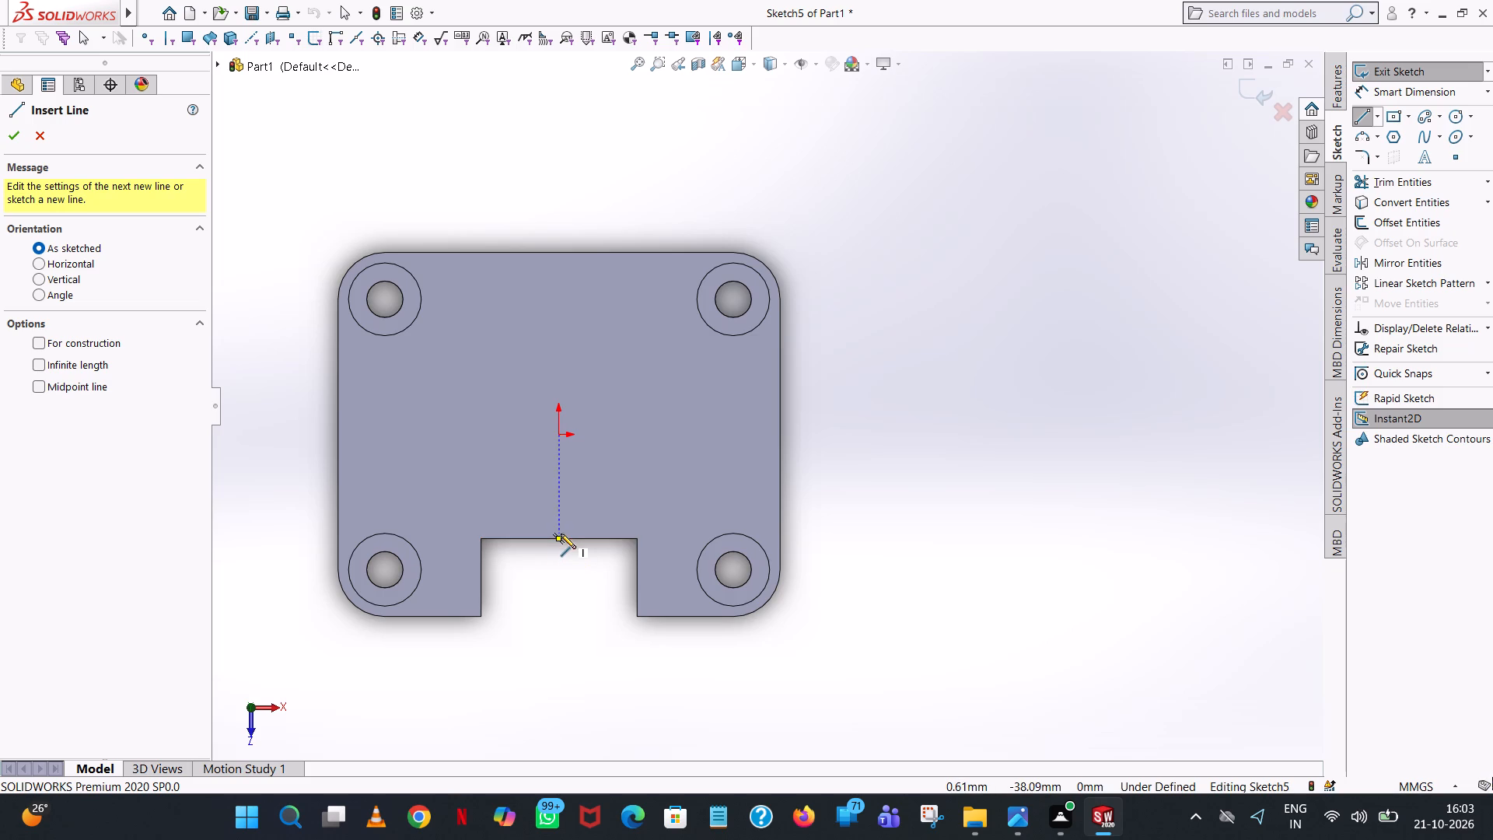
left_click(560, 534)
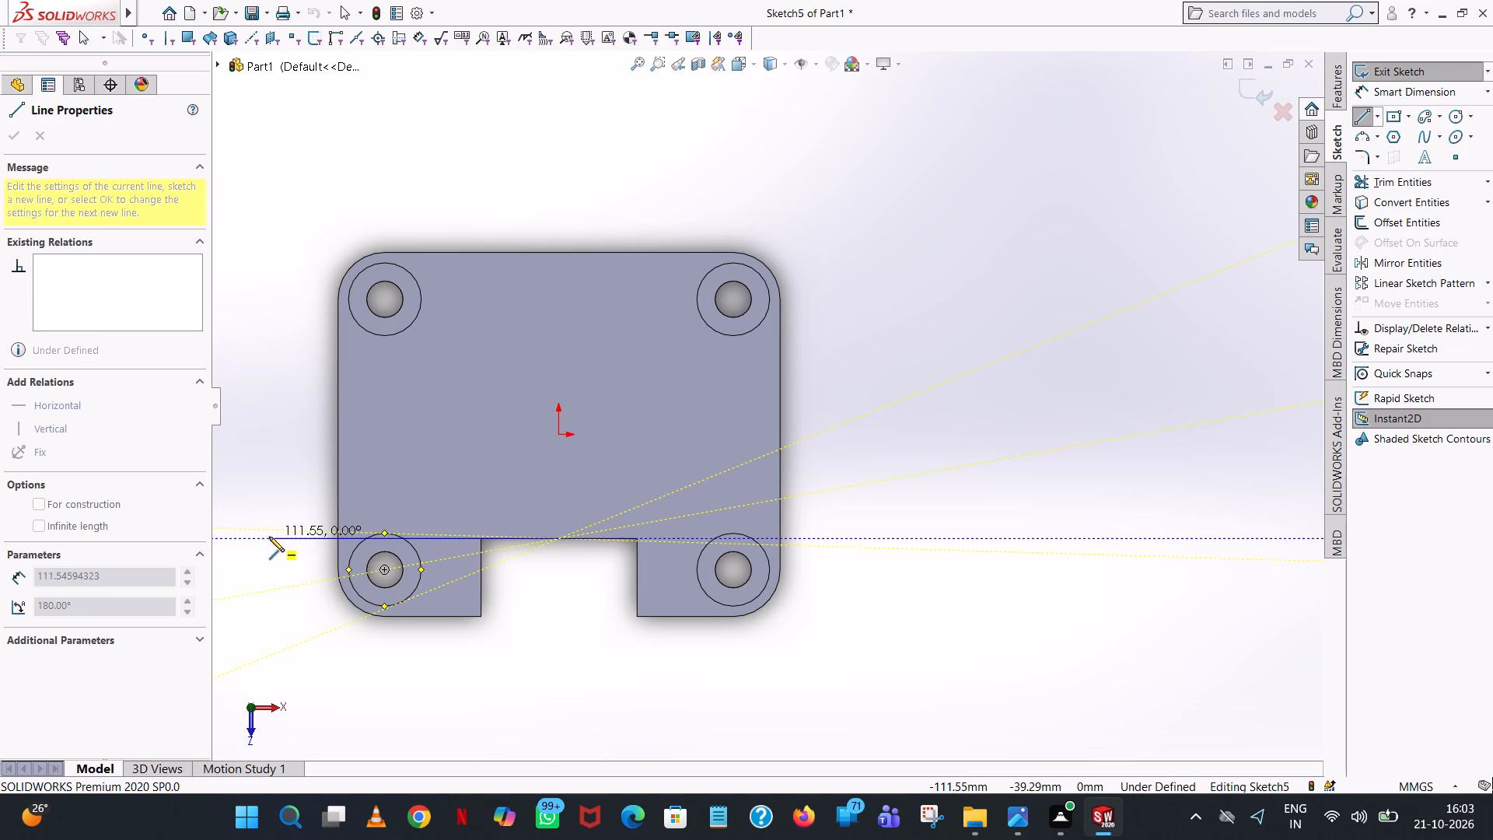
scroll(269, 537, "down", 4)
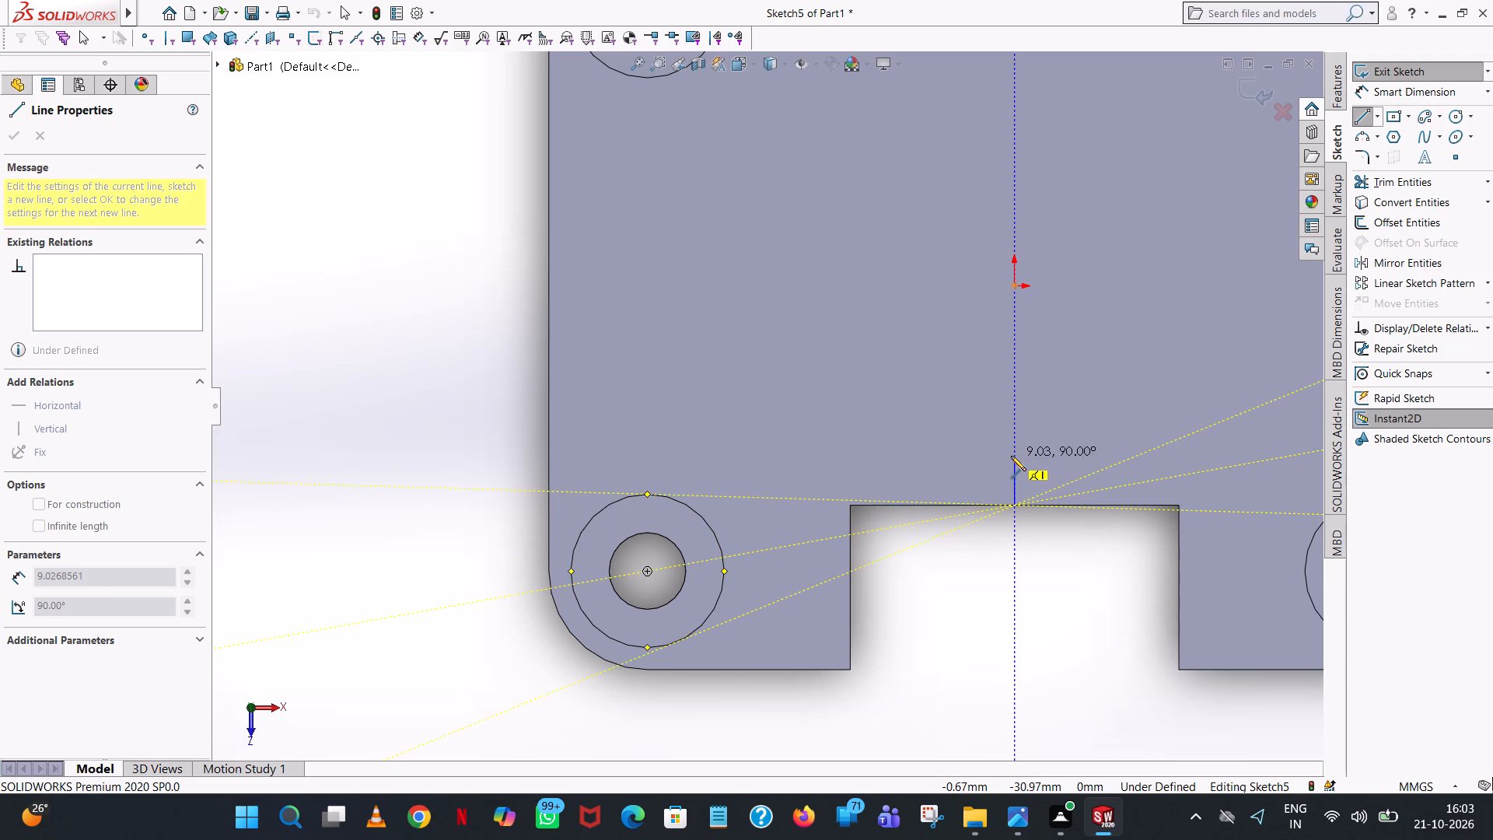
scroll(1011, 455, "down", 4)
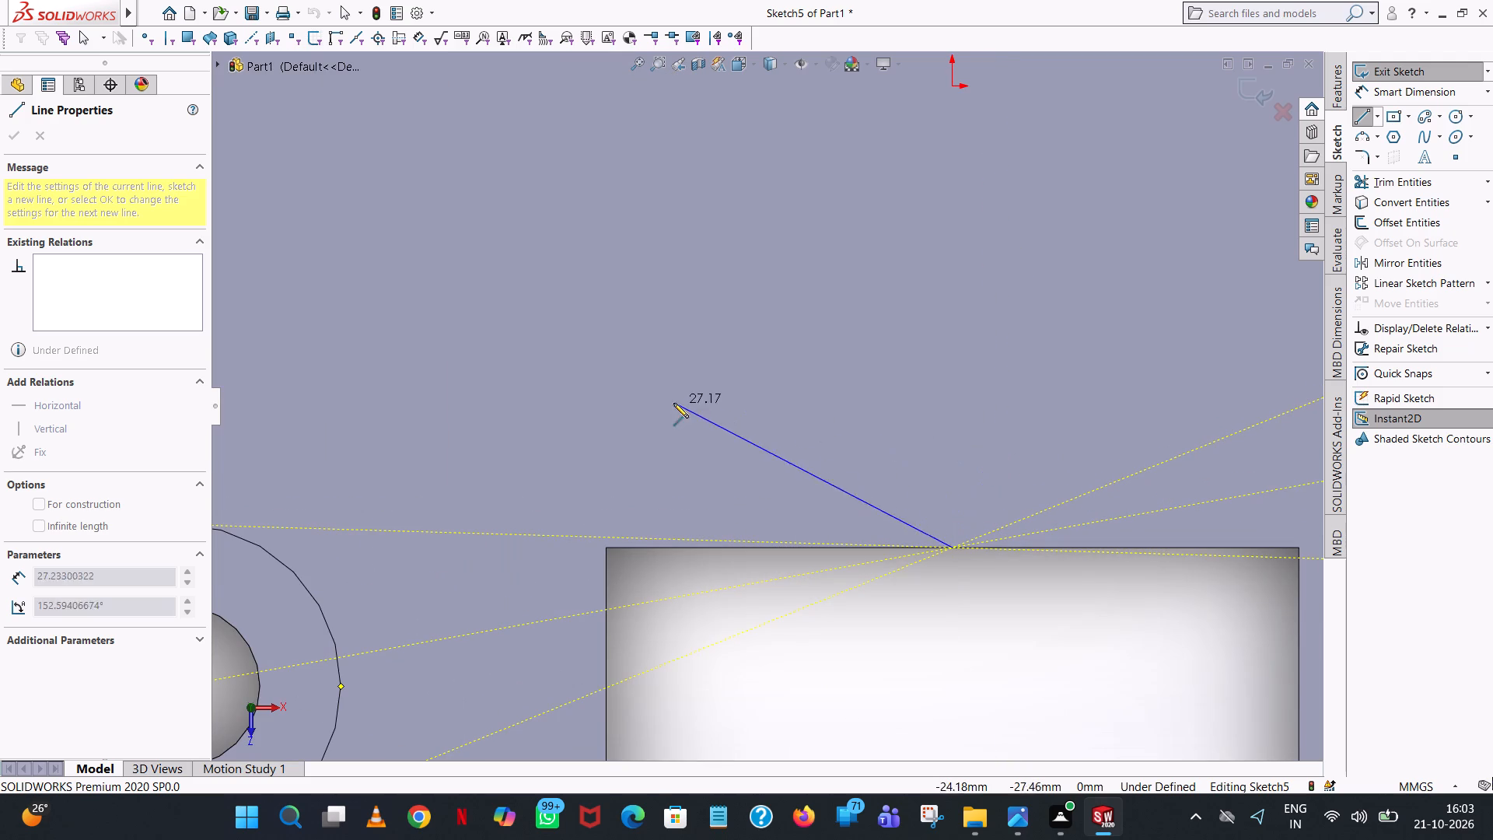
left_click(949, 411)
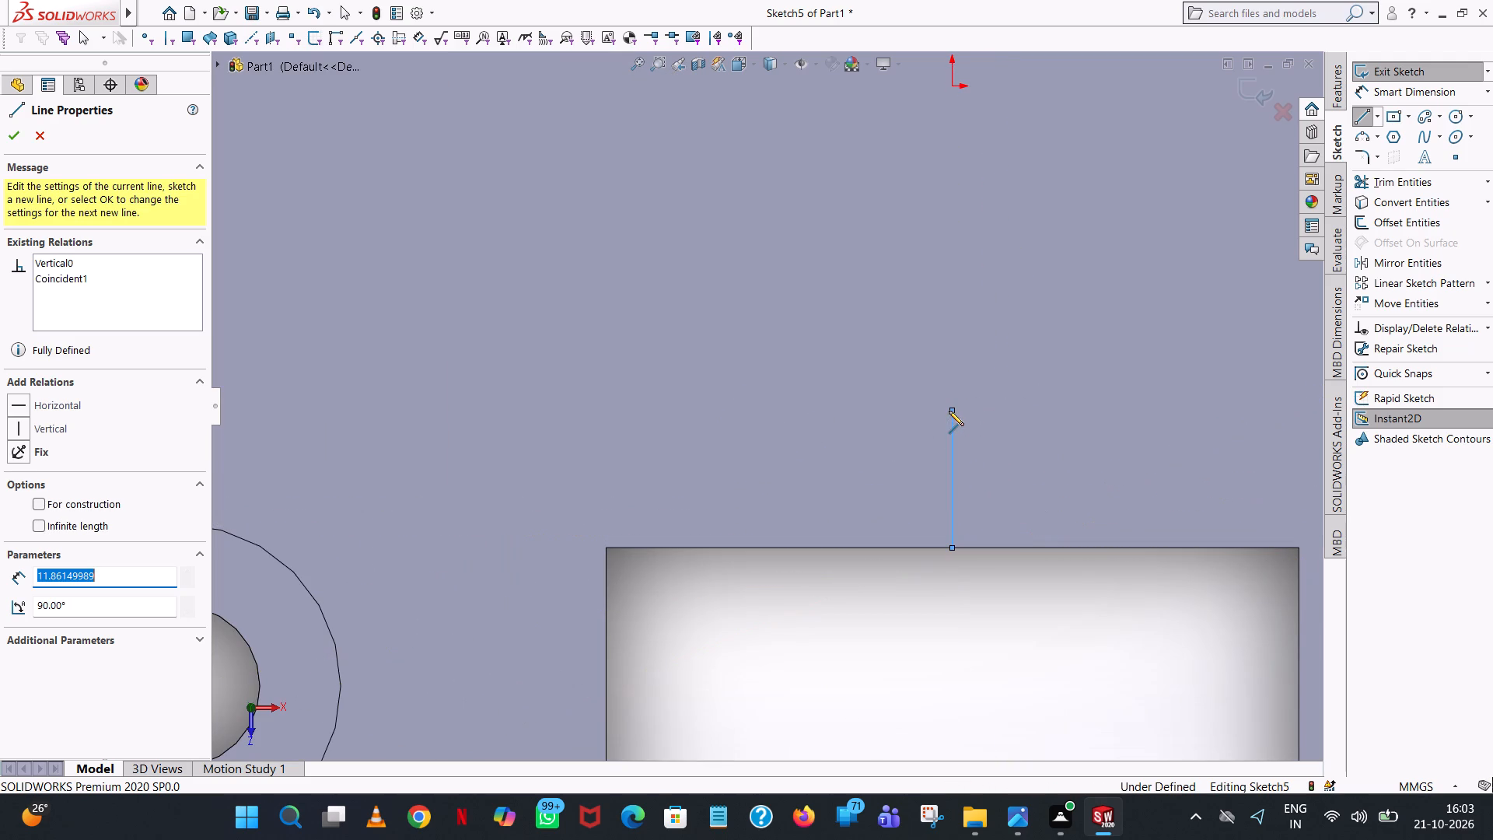
type("10")
key("Return")
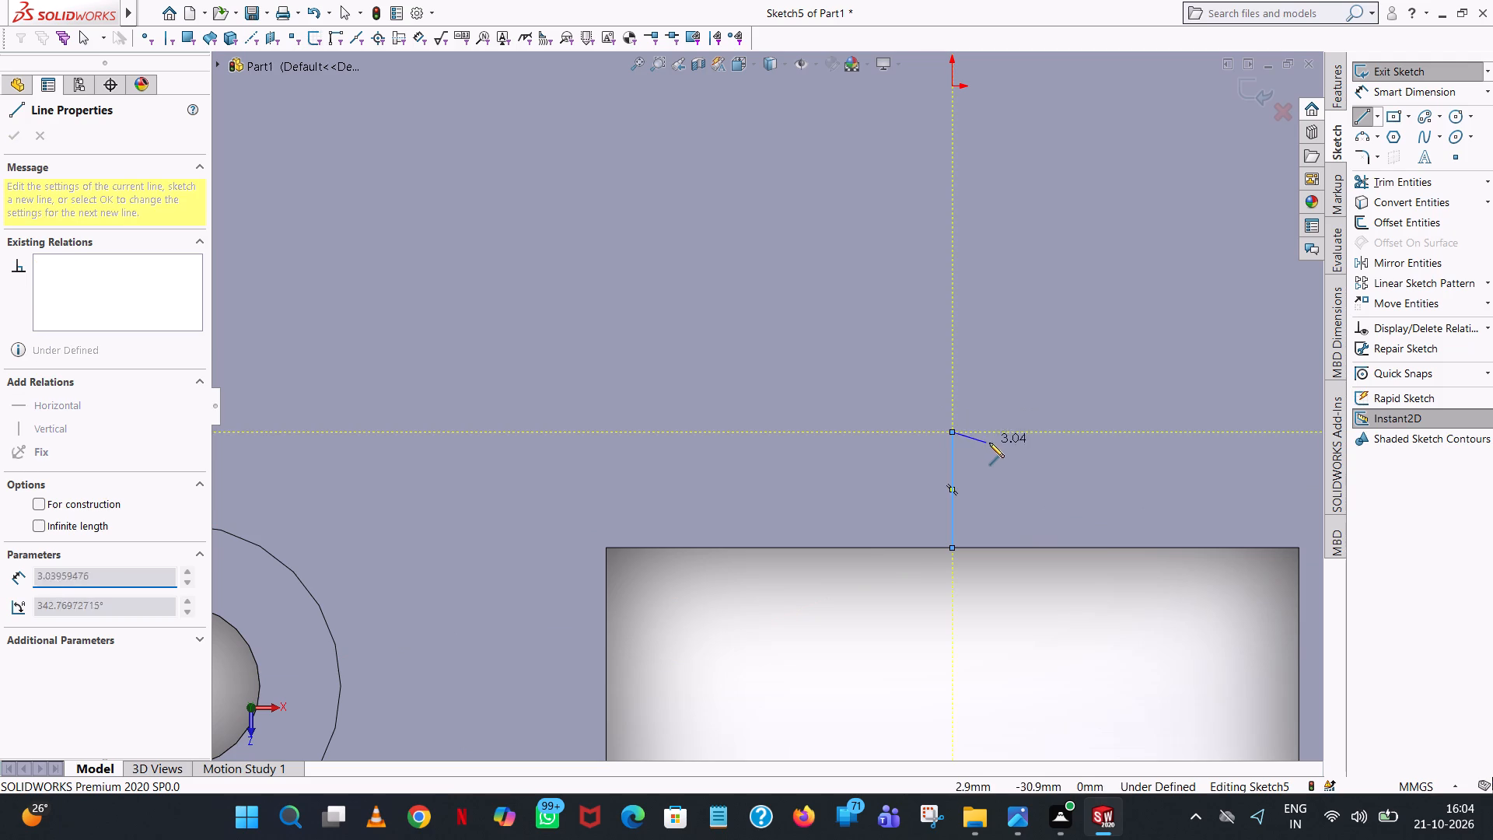
From the 10 mm line's end, draw a closed rectangle 120 mm long and 32 mm wide, extending 60 mm to each side and rearward.
scroll(993, 443, "up", 6)
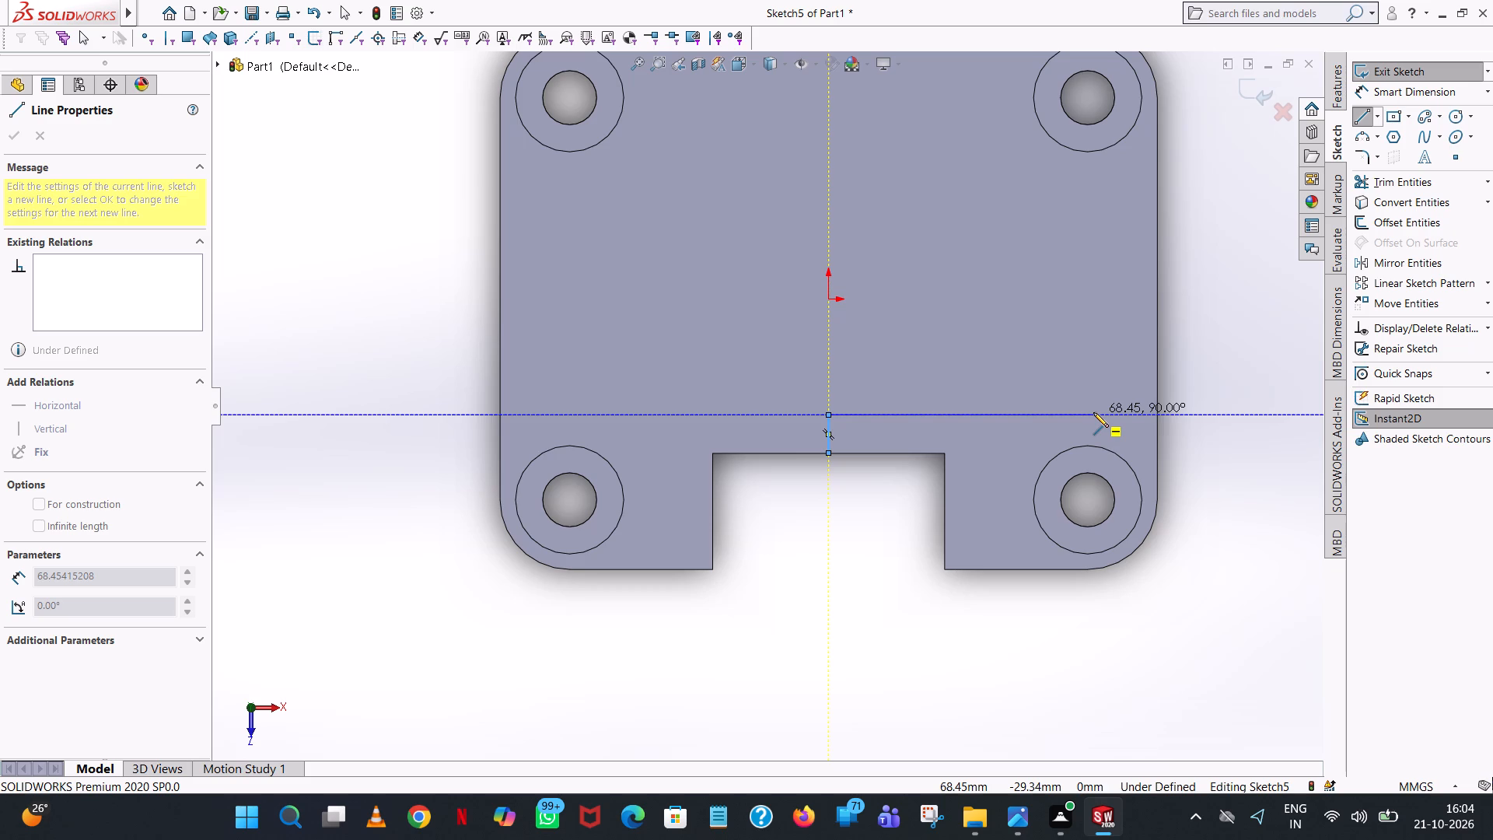
left_click(1093, 412)
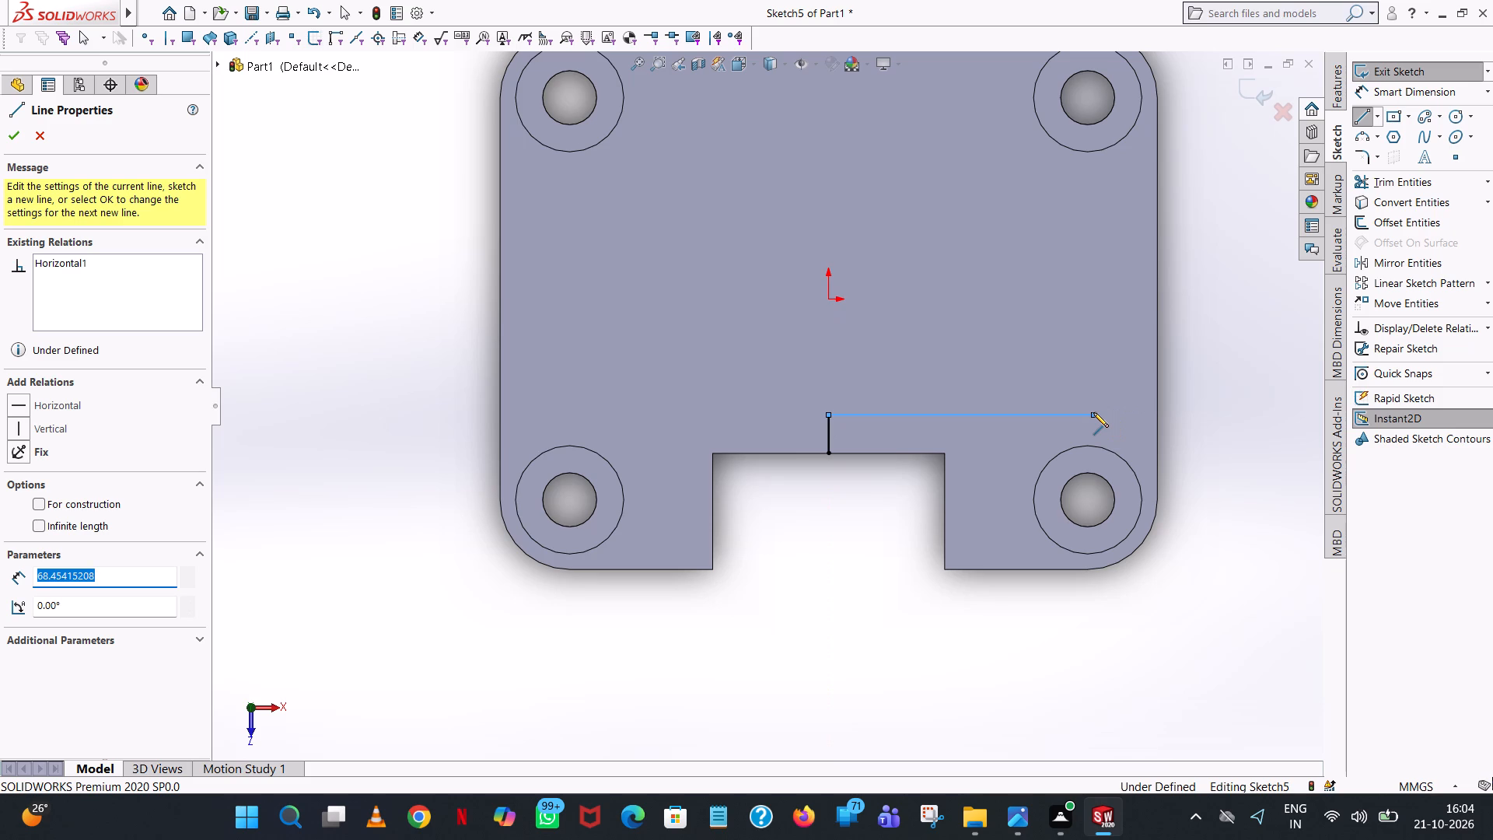
type("60")
key("Return")
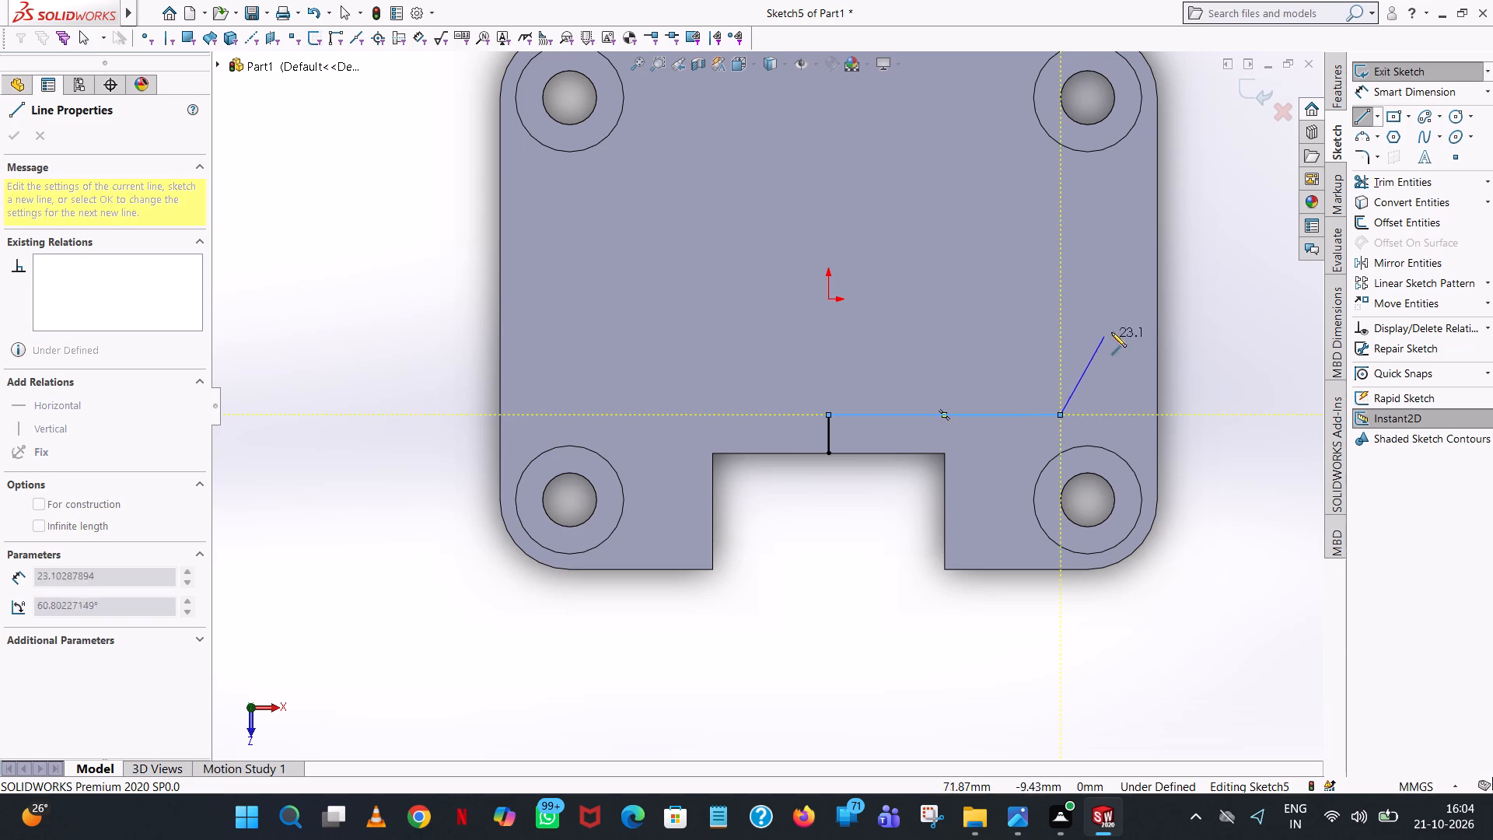
left_click(1059, 287)
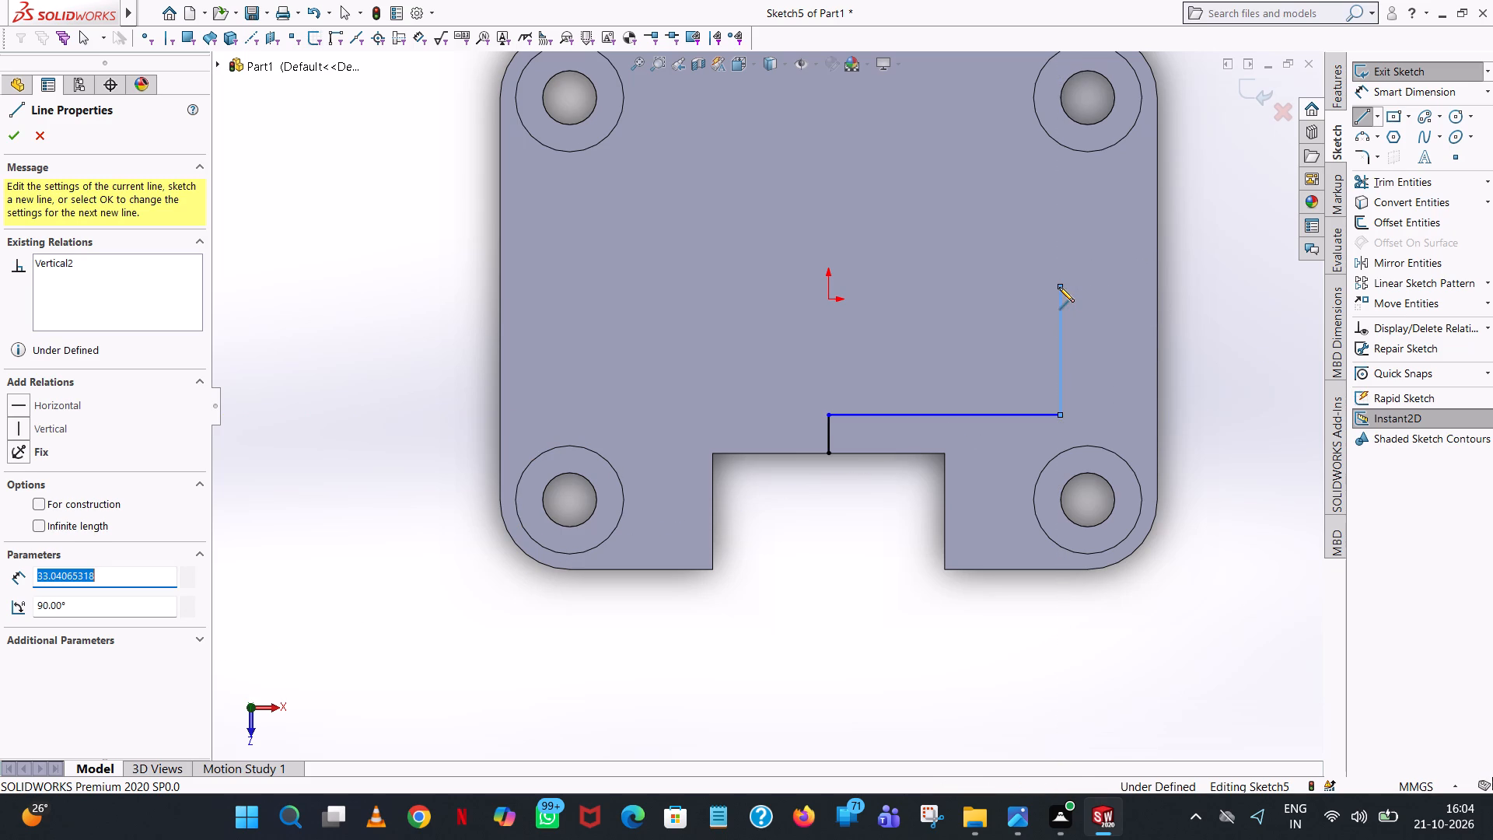
type("32")
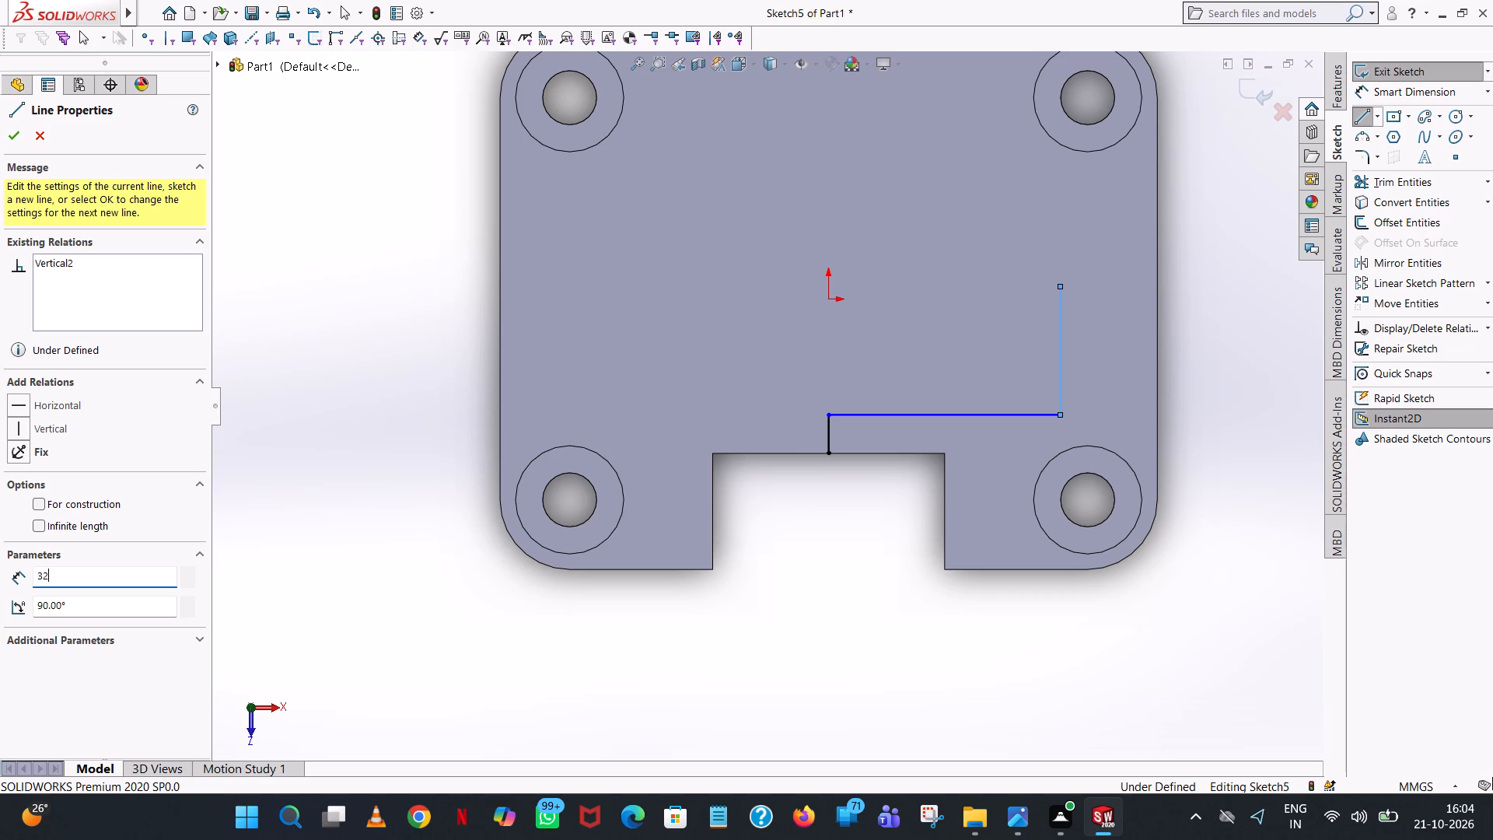
key("Return")
left_click(530, 289)
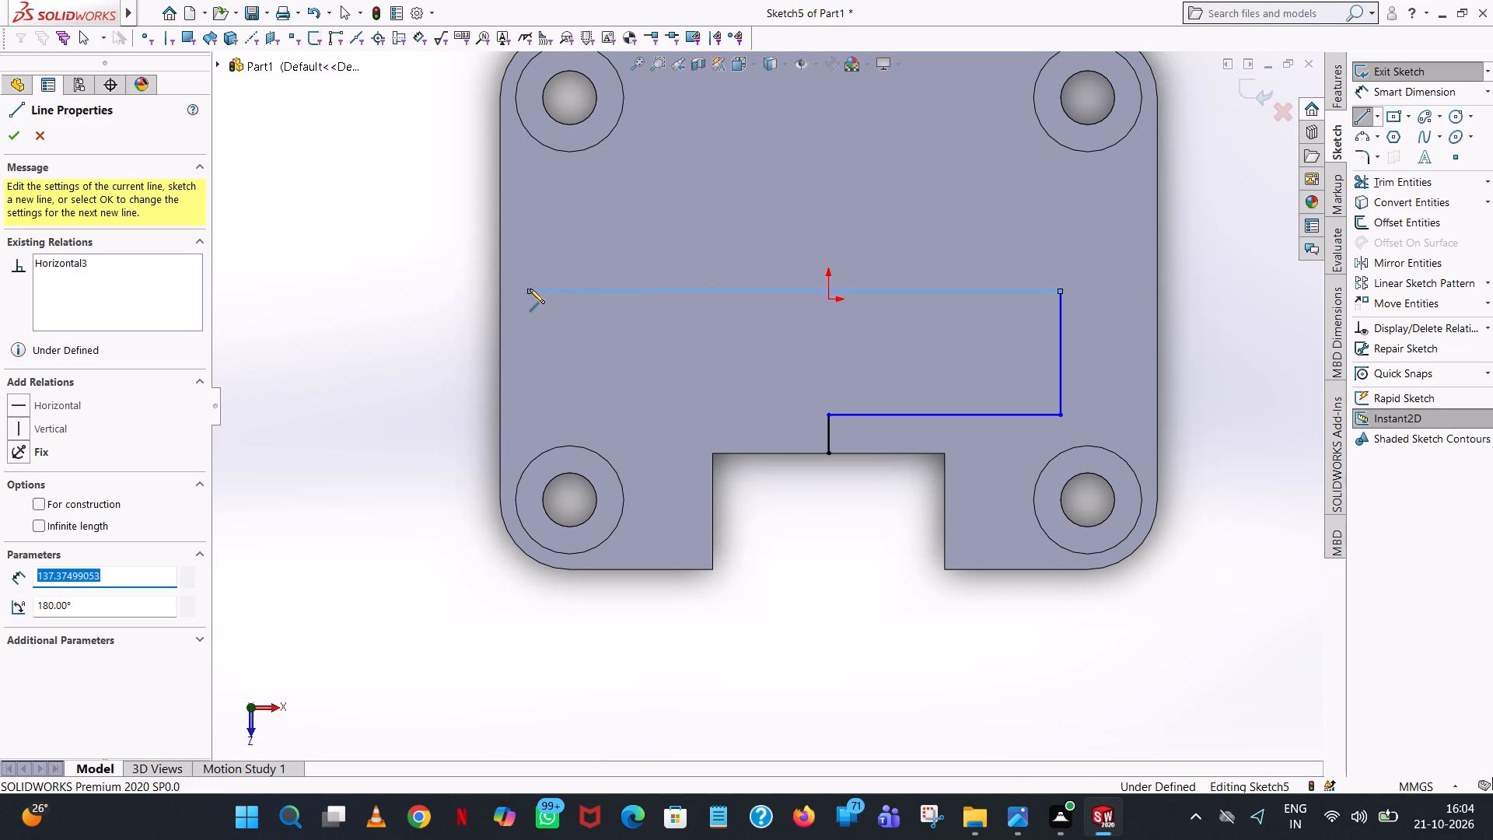
type("120")
key("Return")
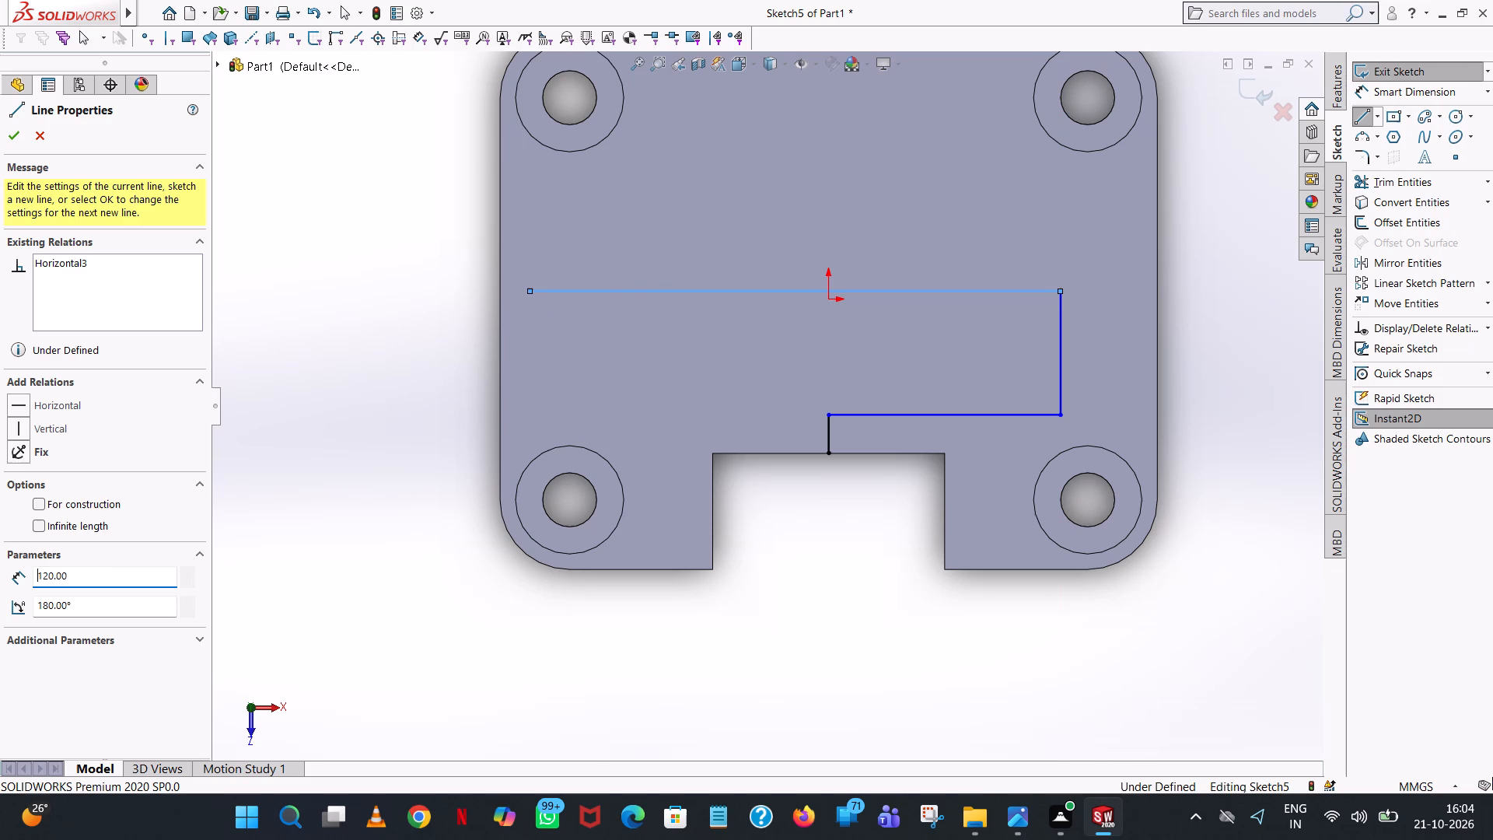
left_click(598, 415)
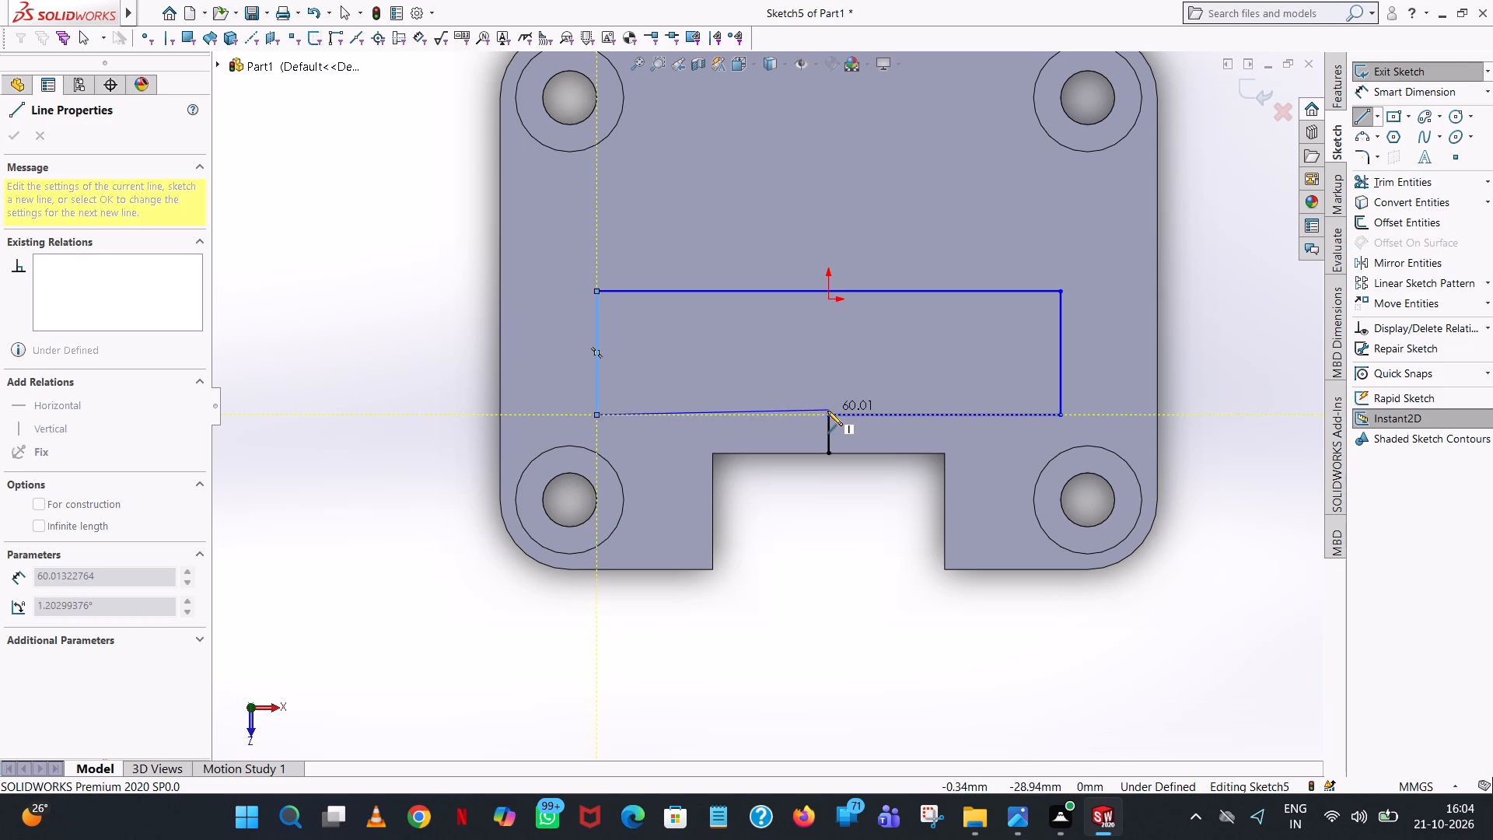
left_click(827, 416)
right_click(827, 416)
left_click(865, 422)
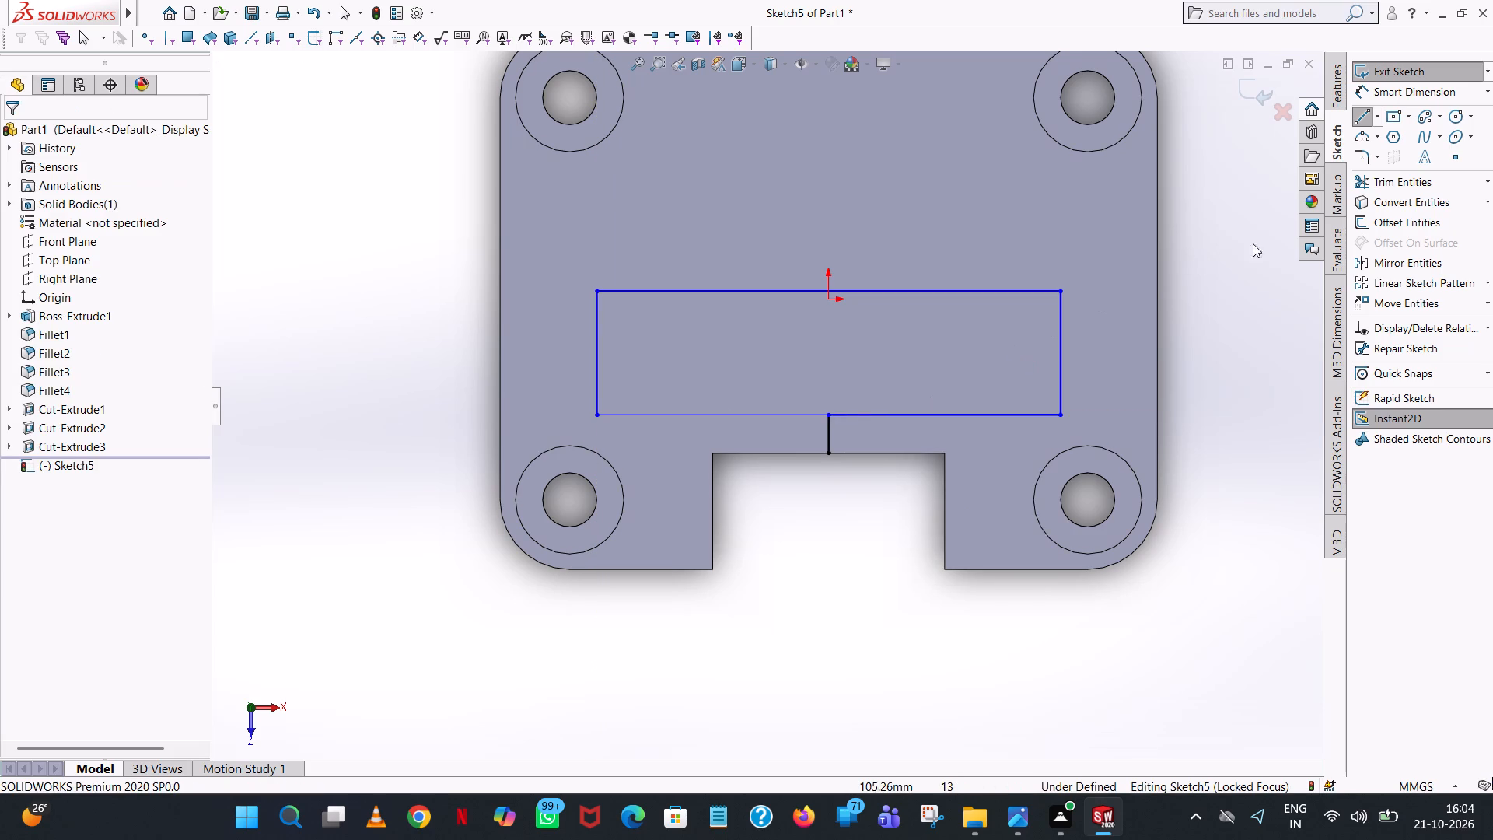
Trim away the 10 mm locating line between the notch and the rectangle.
left_click(1379, 182)
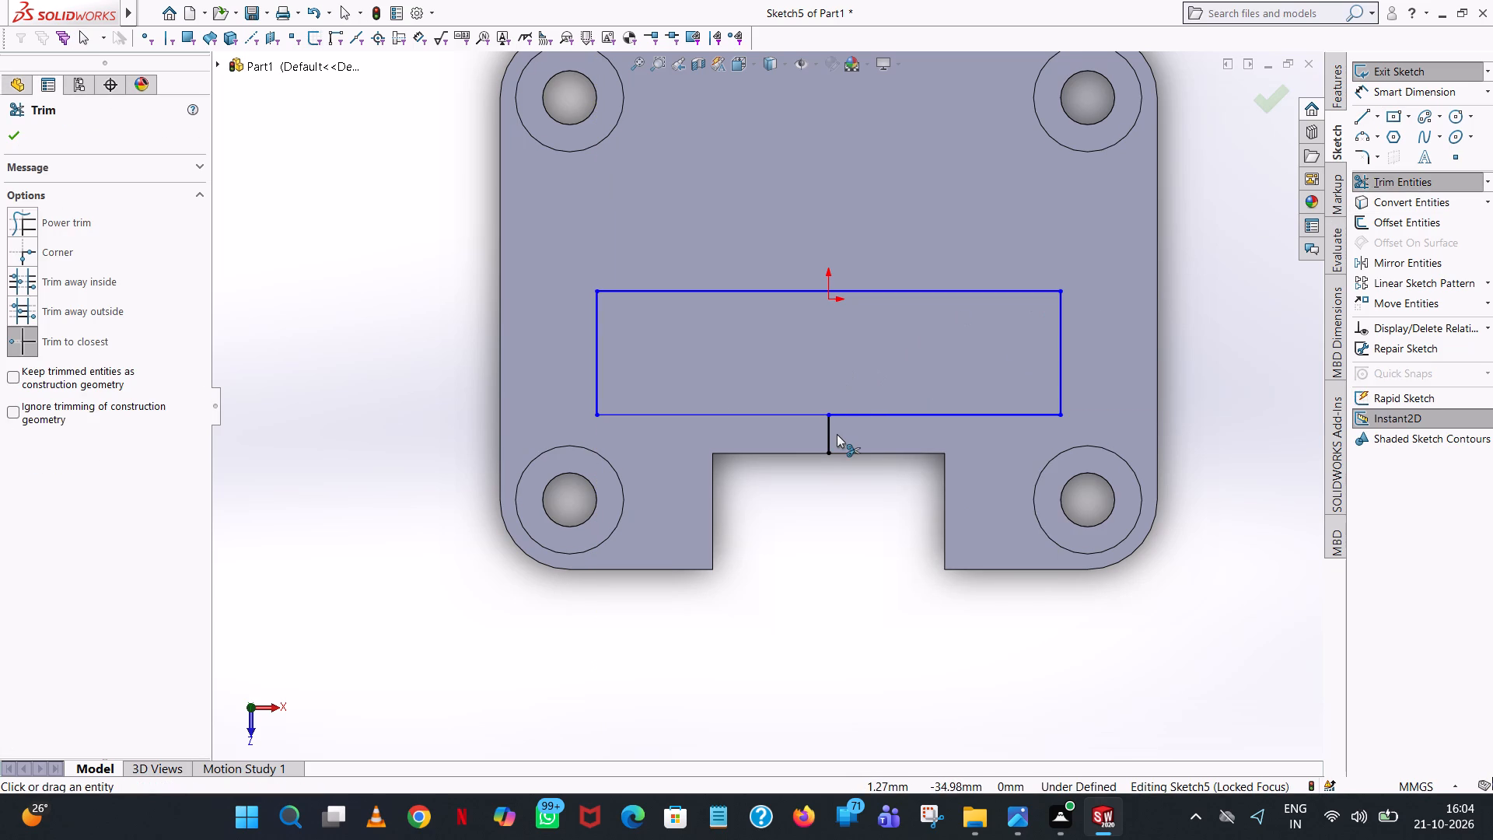
left_click(831, 432)
left_click(12, 135)
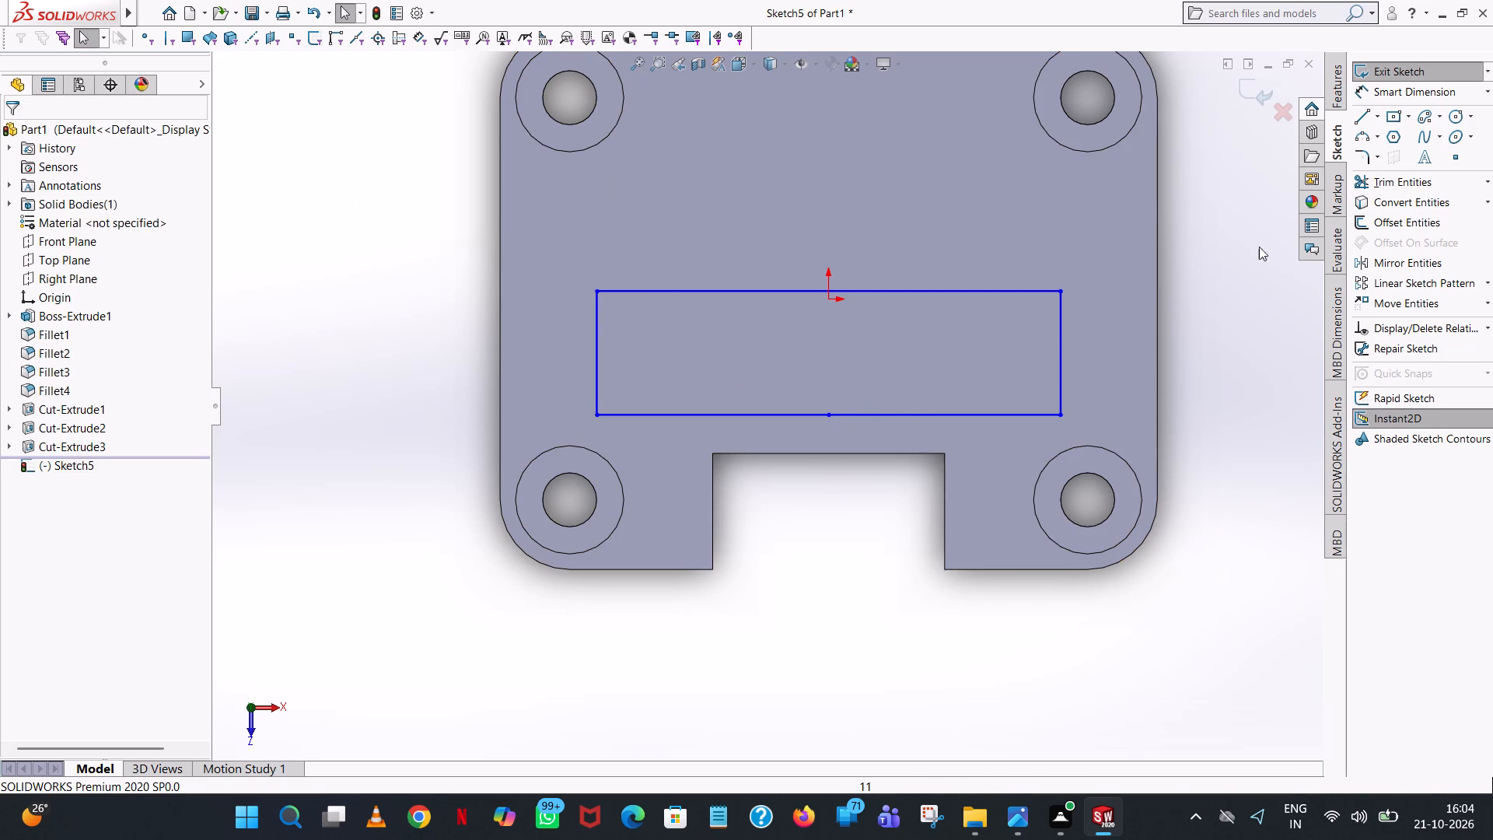
Dimension the rectangle's length and width with Smart Dimension, accepting the drawn values.
left_click(1411, 89)
left_click(807, 292)
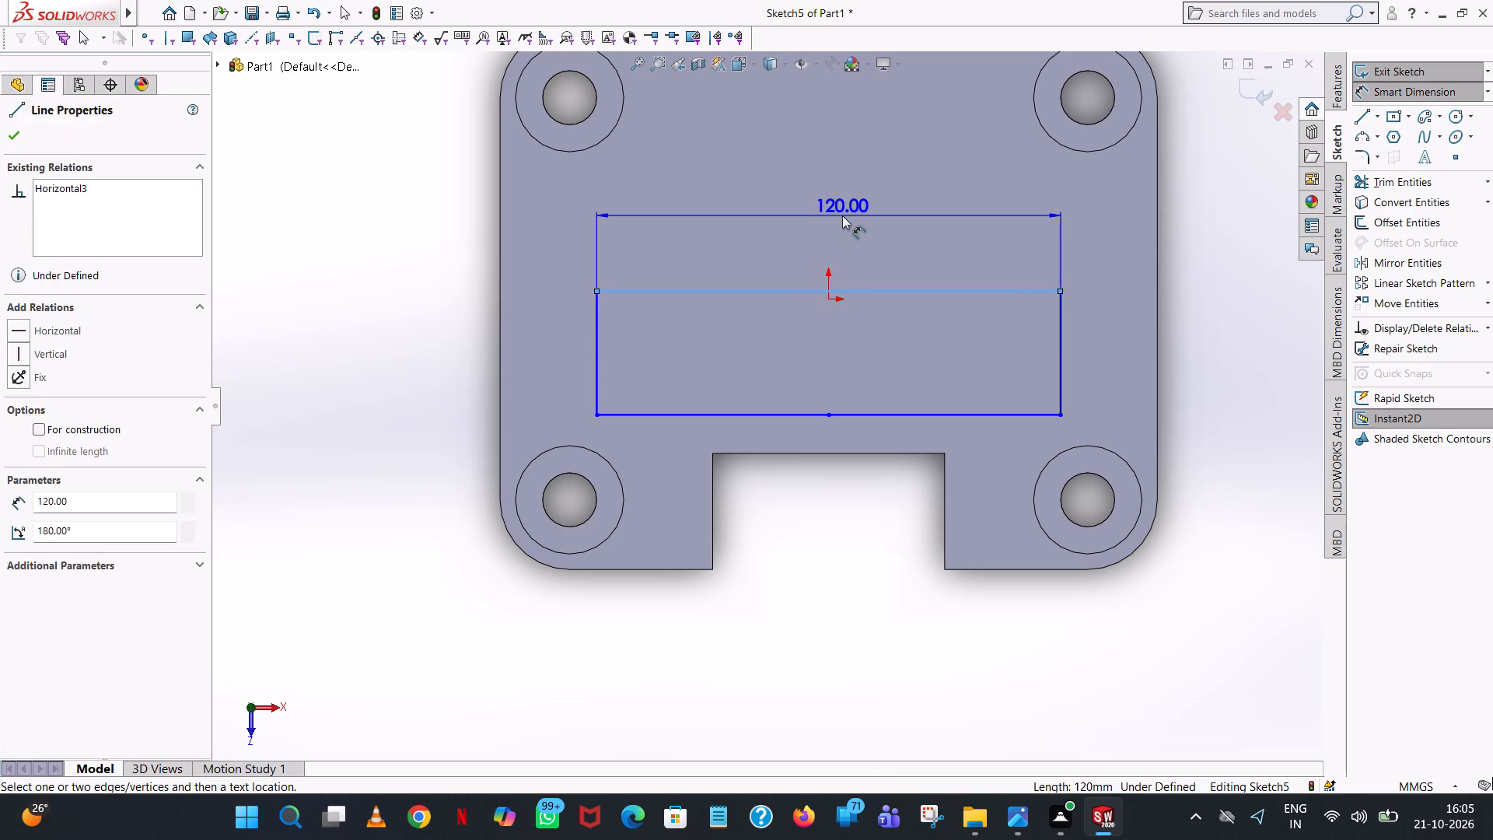
left_click(842, 215)
left_click(770, 191)
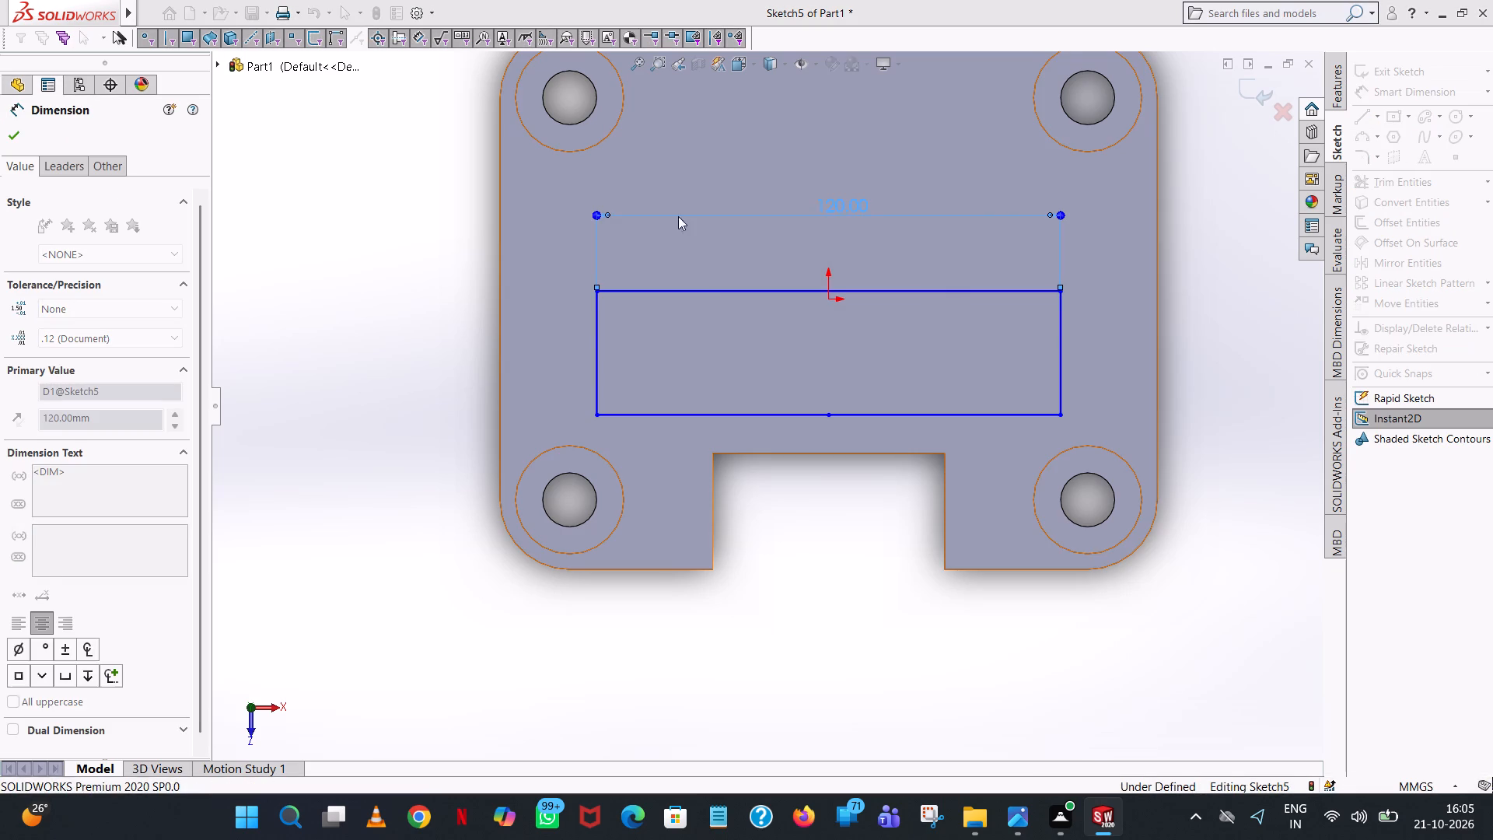
left_click(516, 229)
left_click(677, 291)
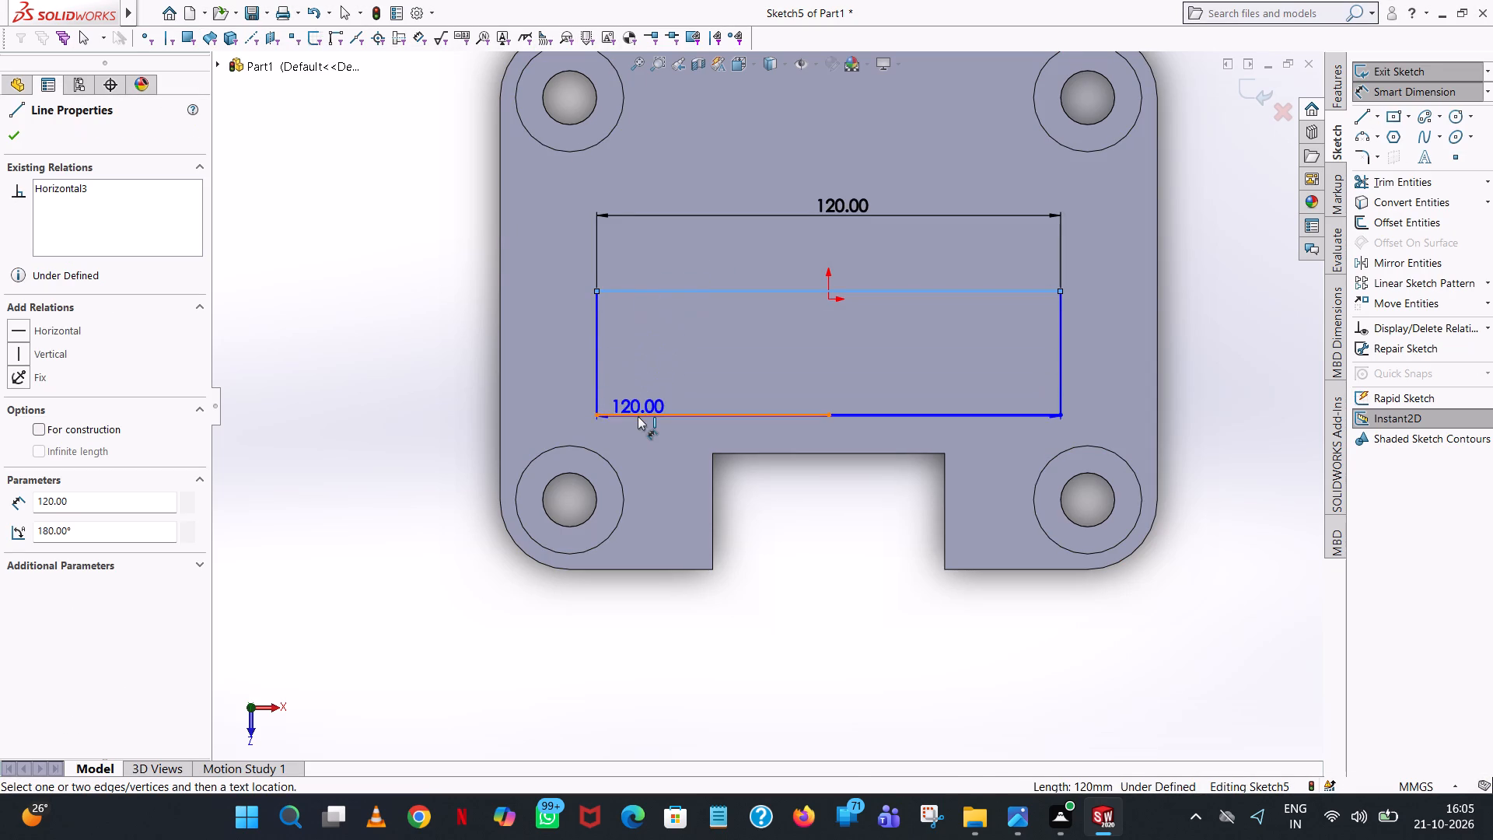
left_click(638, 416)
left_click(447, 373)
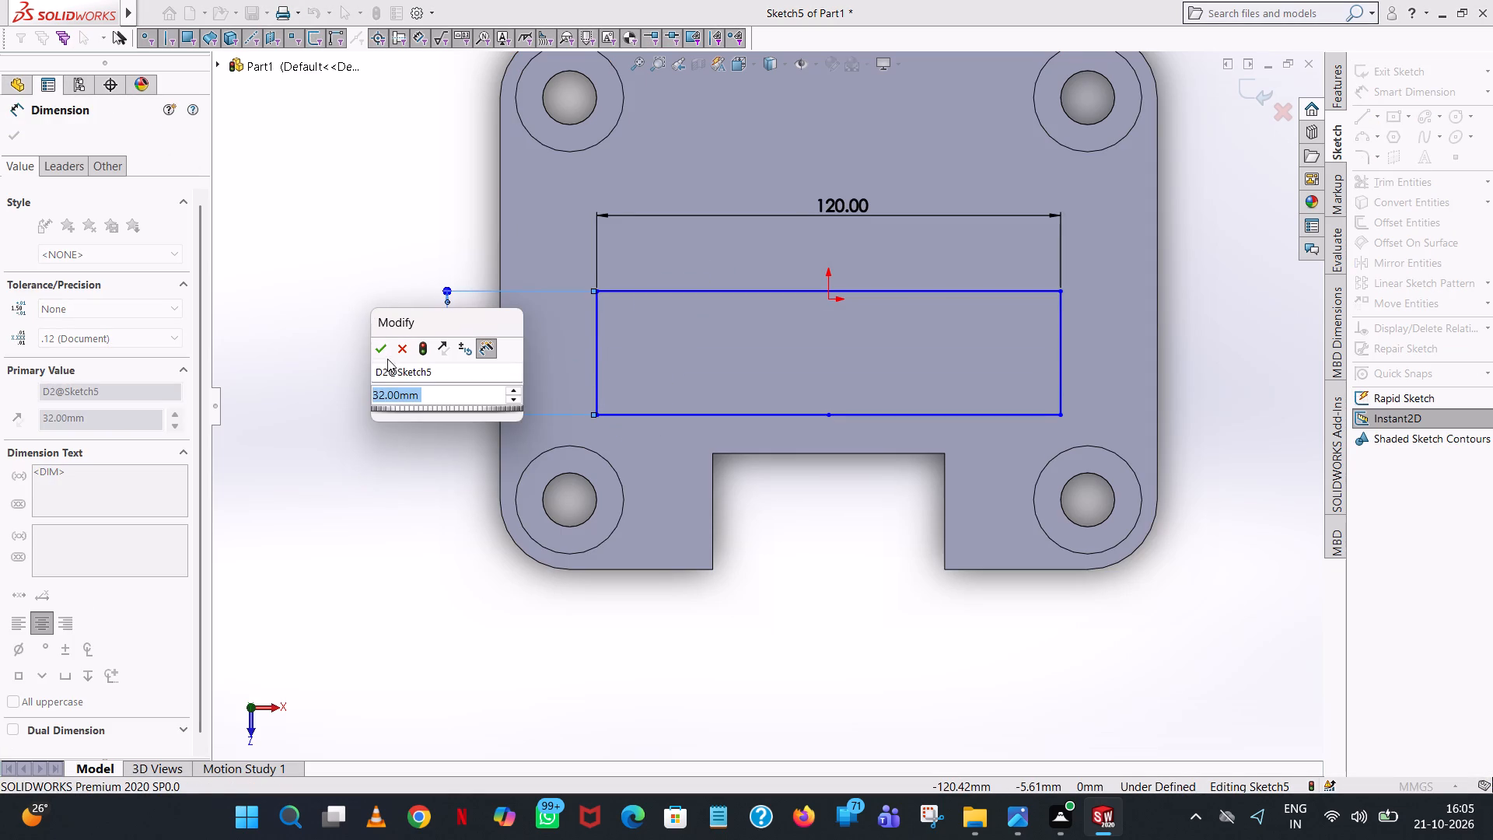
left_click(388, 359)
left_click(382, 348)
left_click(396, 250)
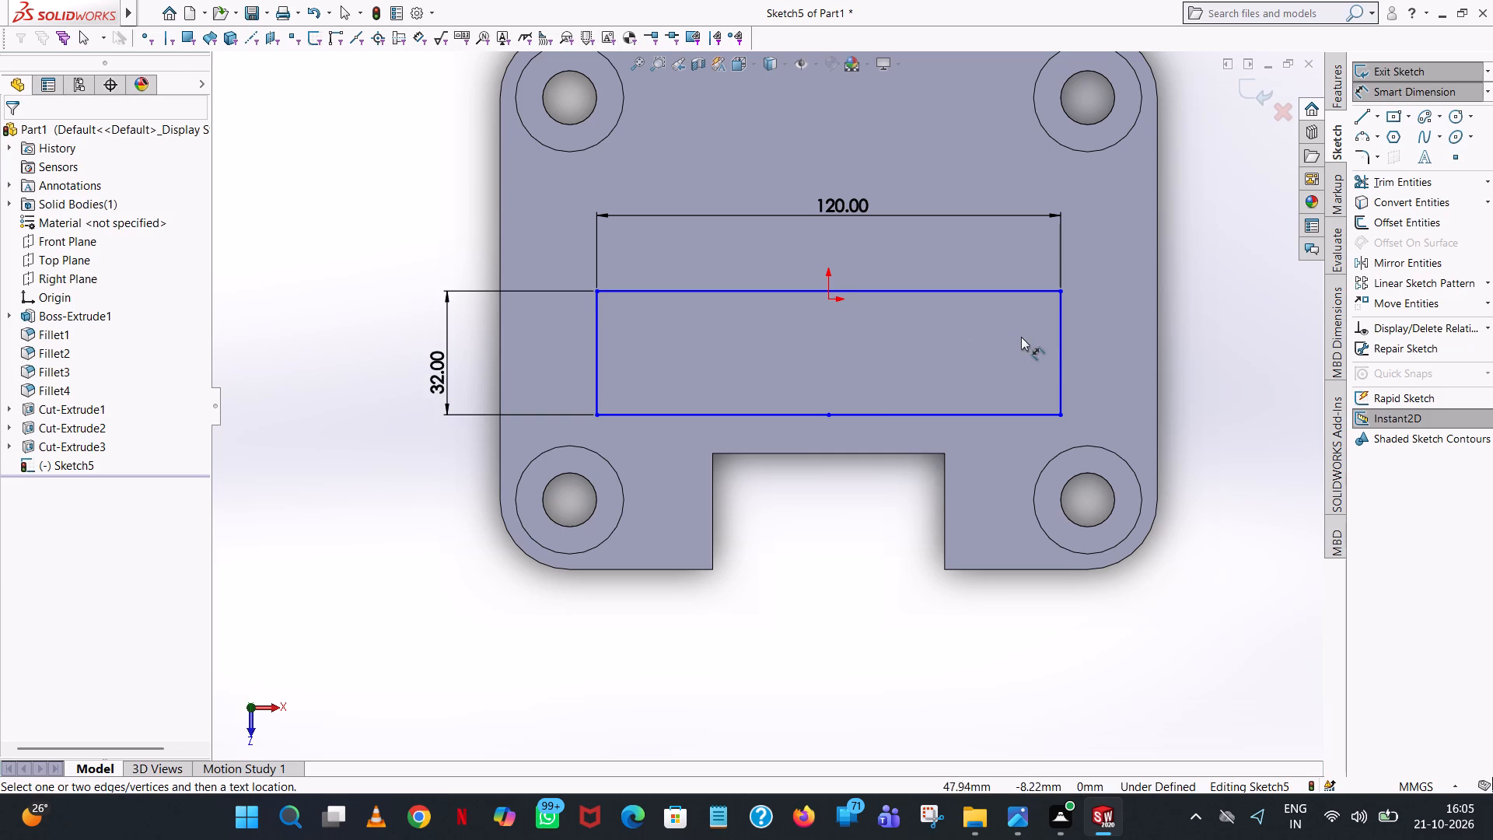
Dimension the horizontal distance from the rectangle's right side to the sketch origin.
left_click(1064, 359)
left_click(827, 298)
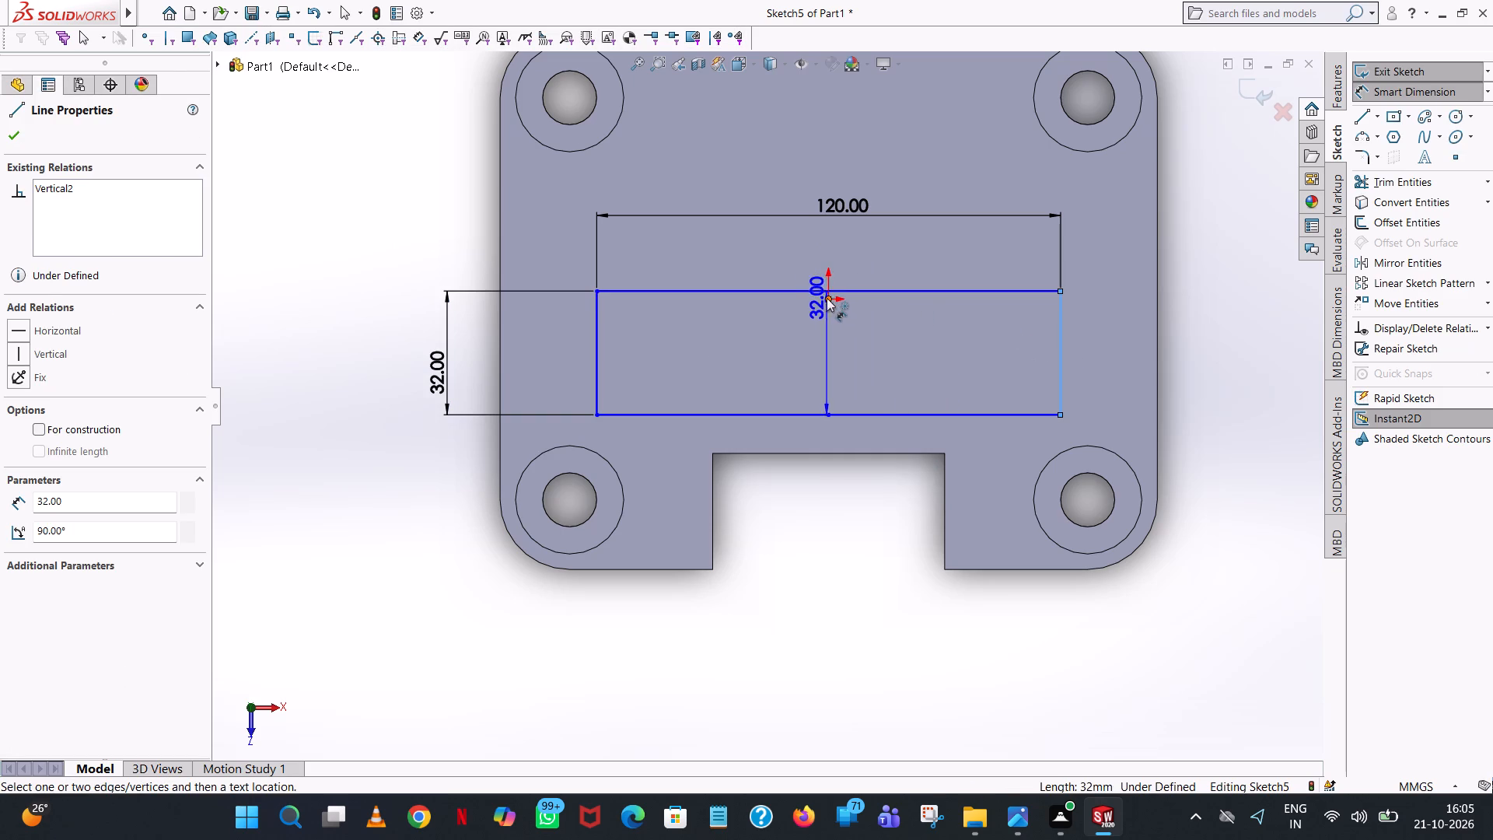
left_click(810, 594)
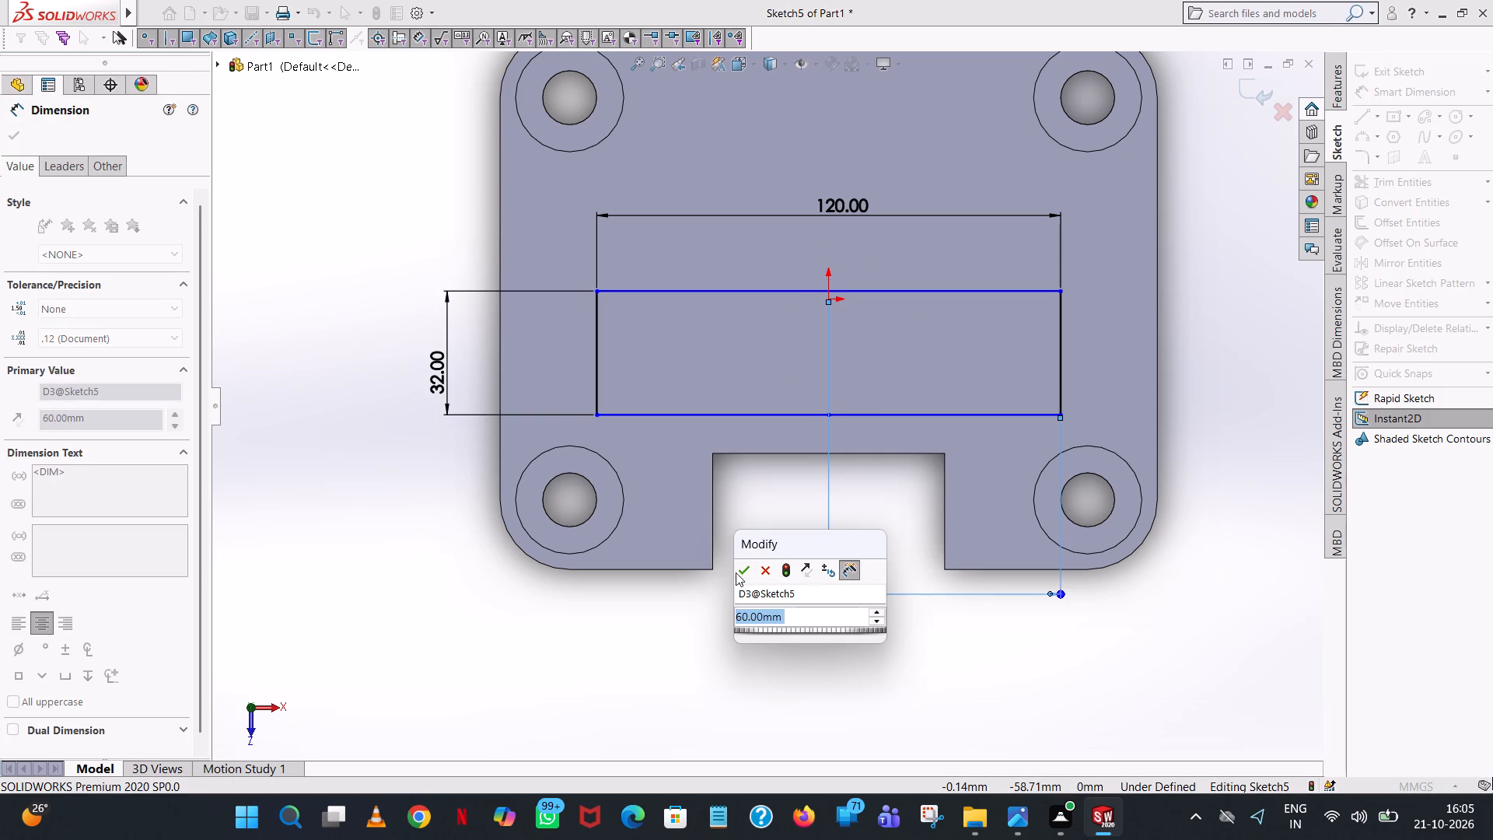
left_click(735, 572)
left_click(359, 428)
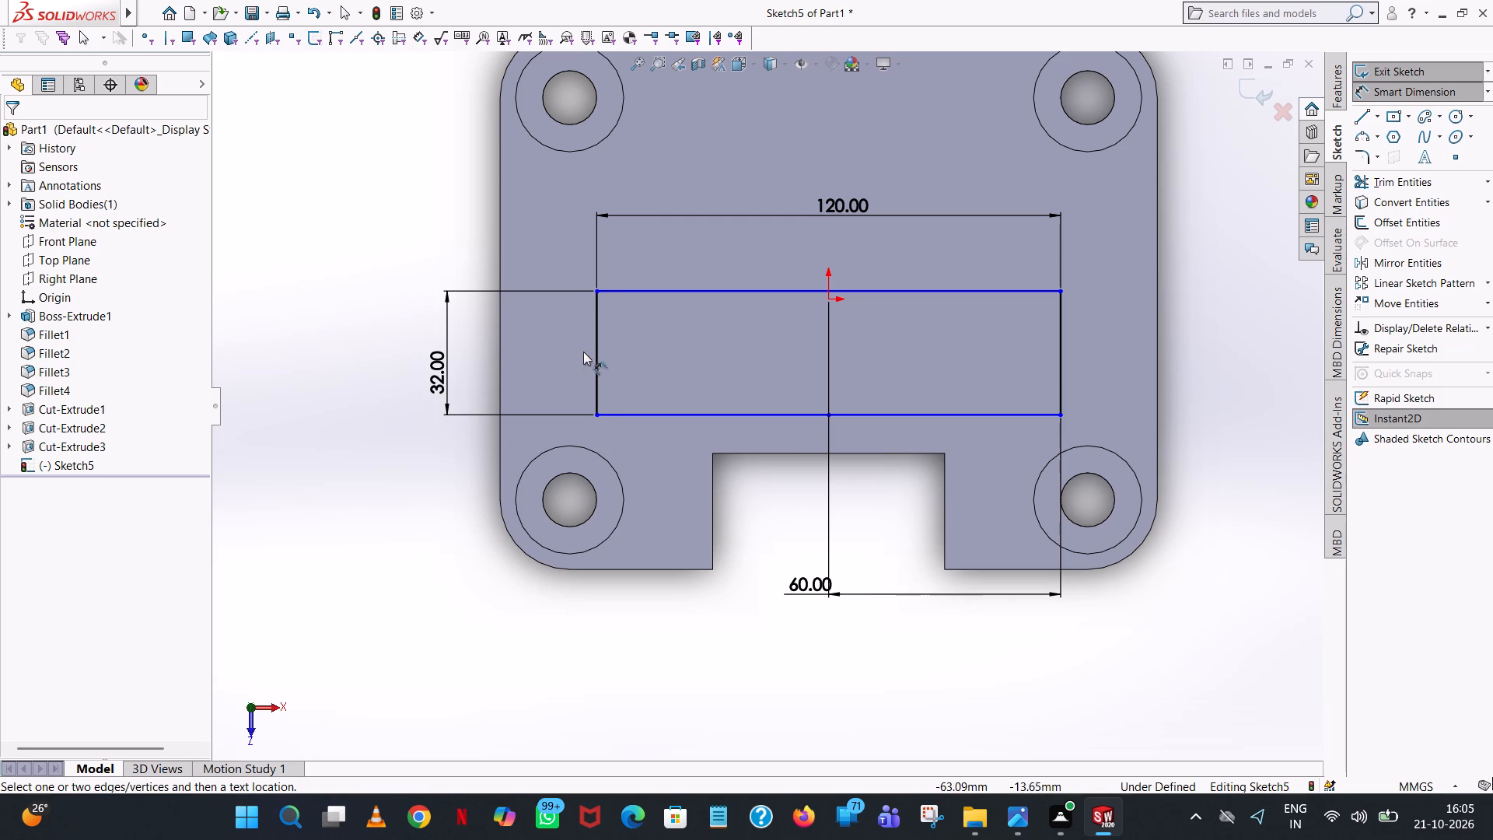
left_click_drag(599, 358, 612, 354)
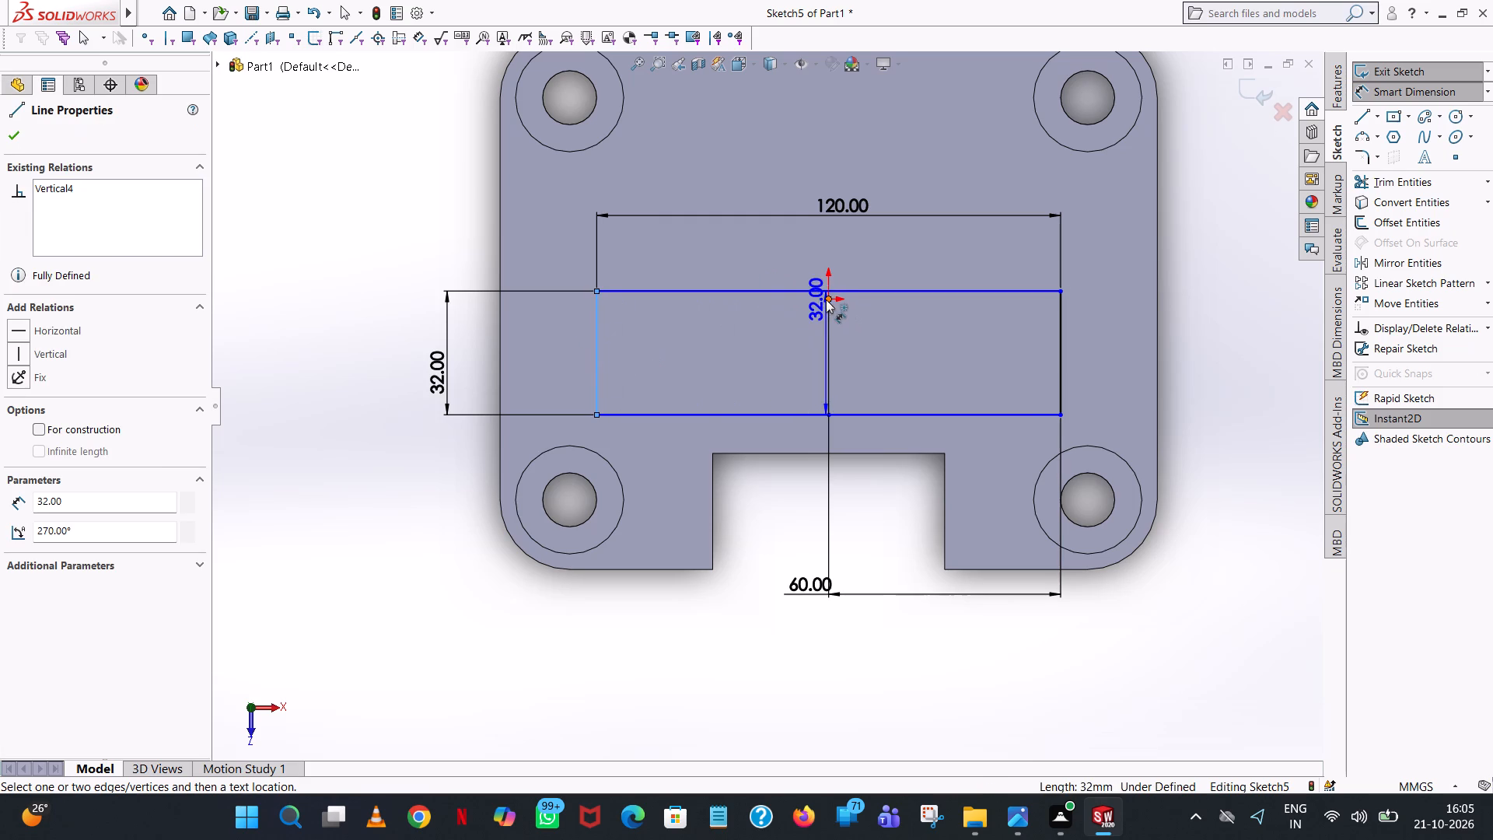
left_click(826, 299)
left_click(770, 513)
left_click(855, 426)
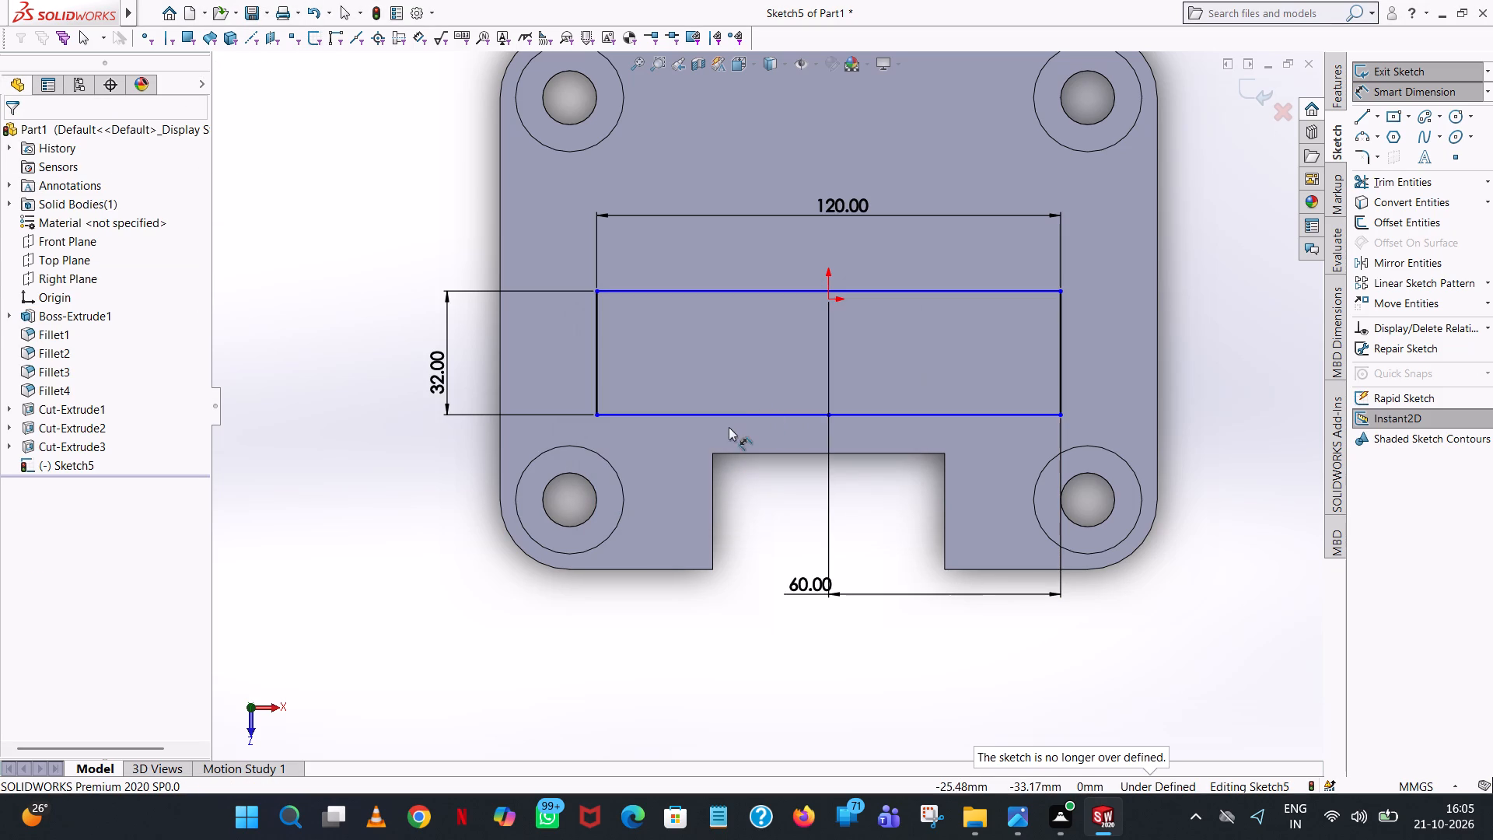
Dimension the distance from the rectangle's front edge to the nearby corner hole on the negative-X side, accepting the drawn value.
left_click(720, 418)
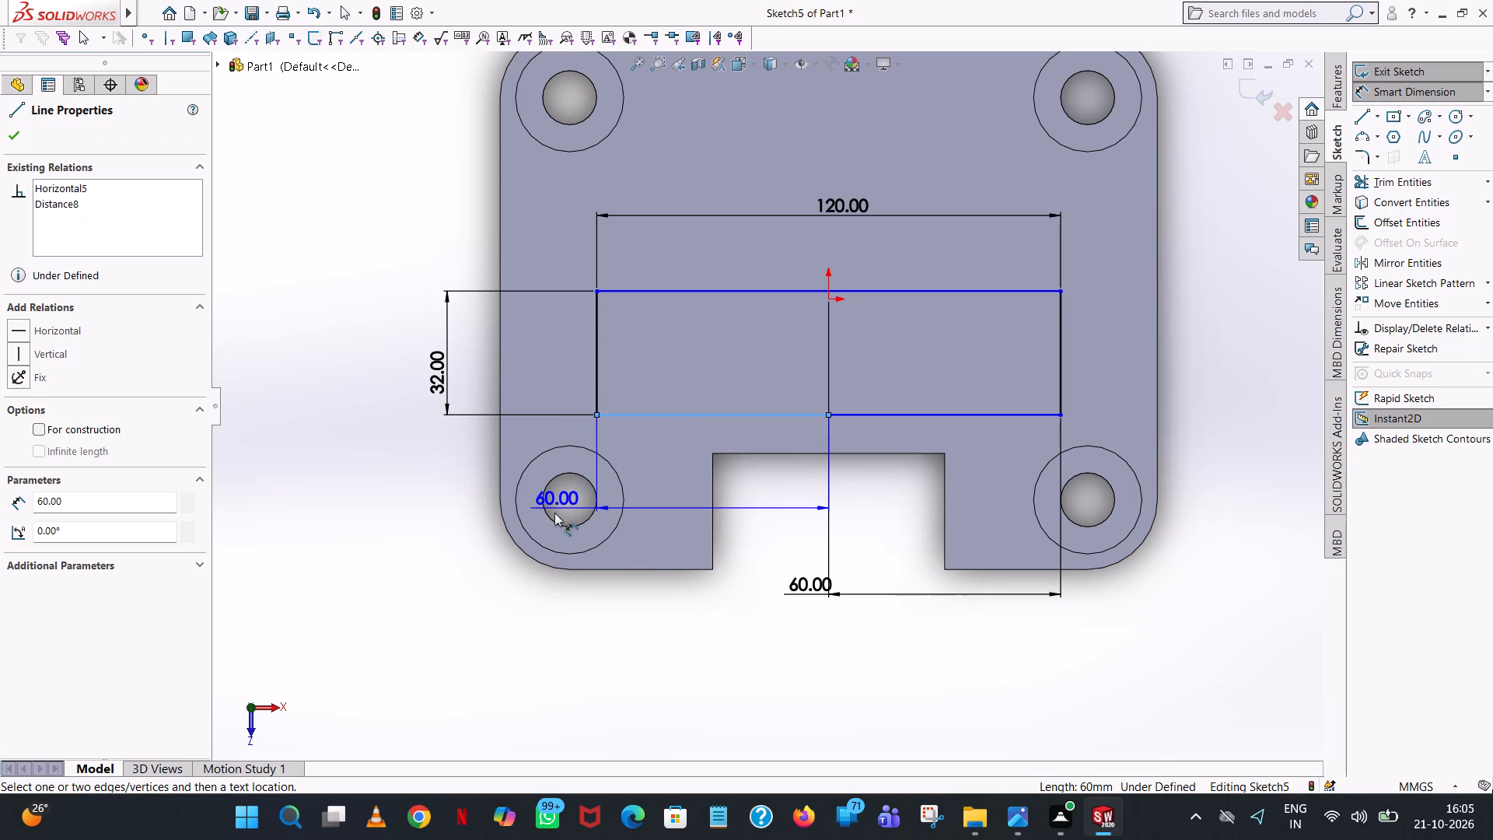
left_click(553, 520)
left_click(399, 569)
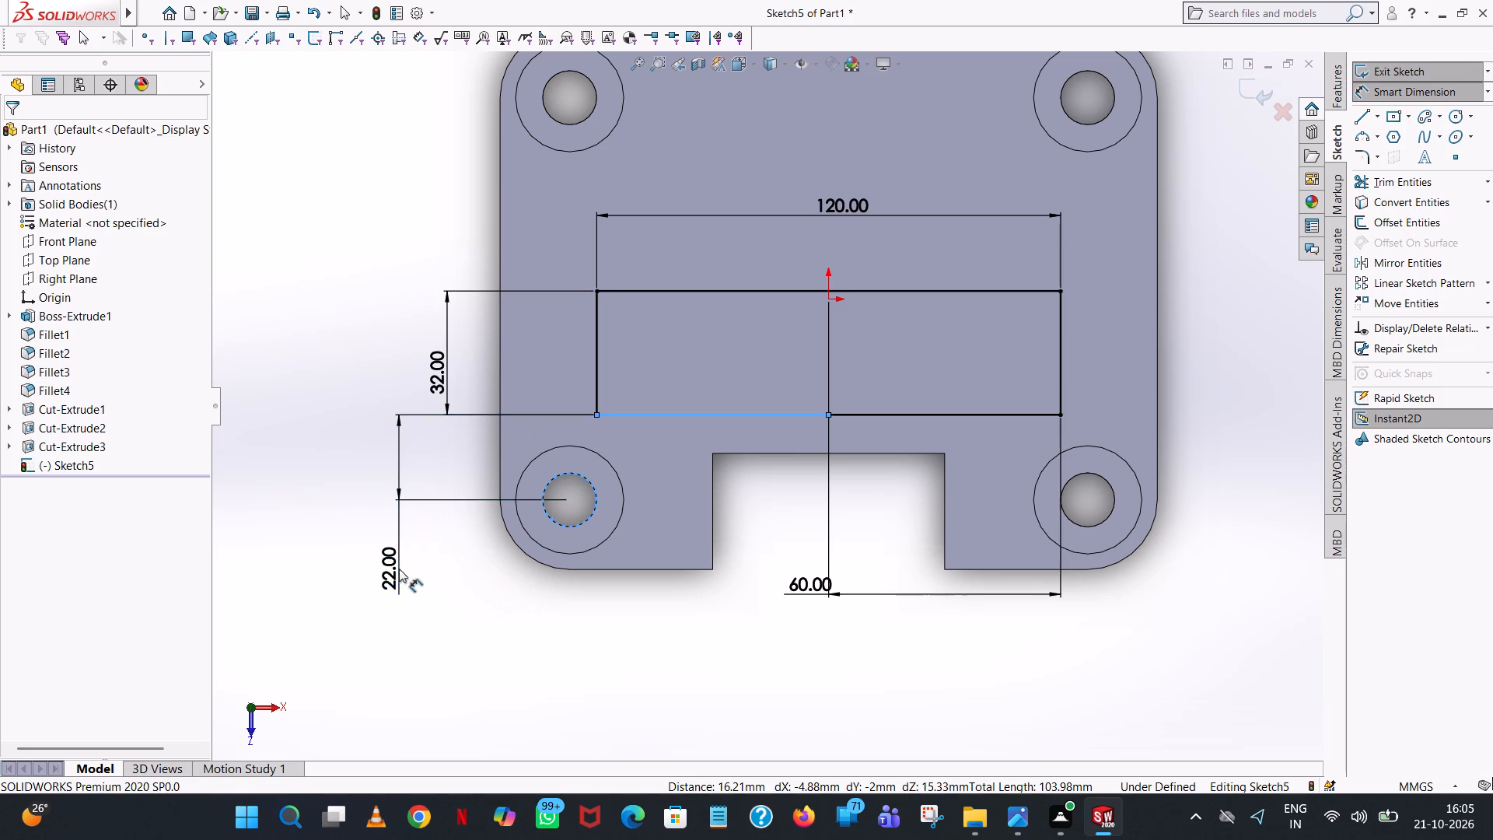
left_click(336, 544)
left_click(346, 227)
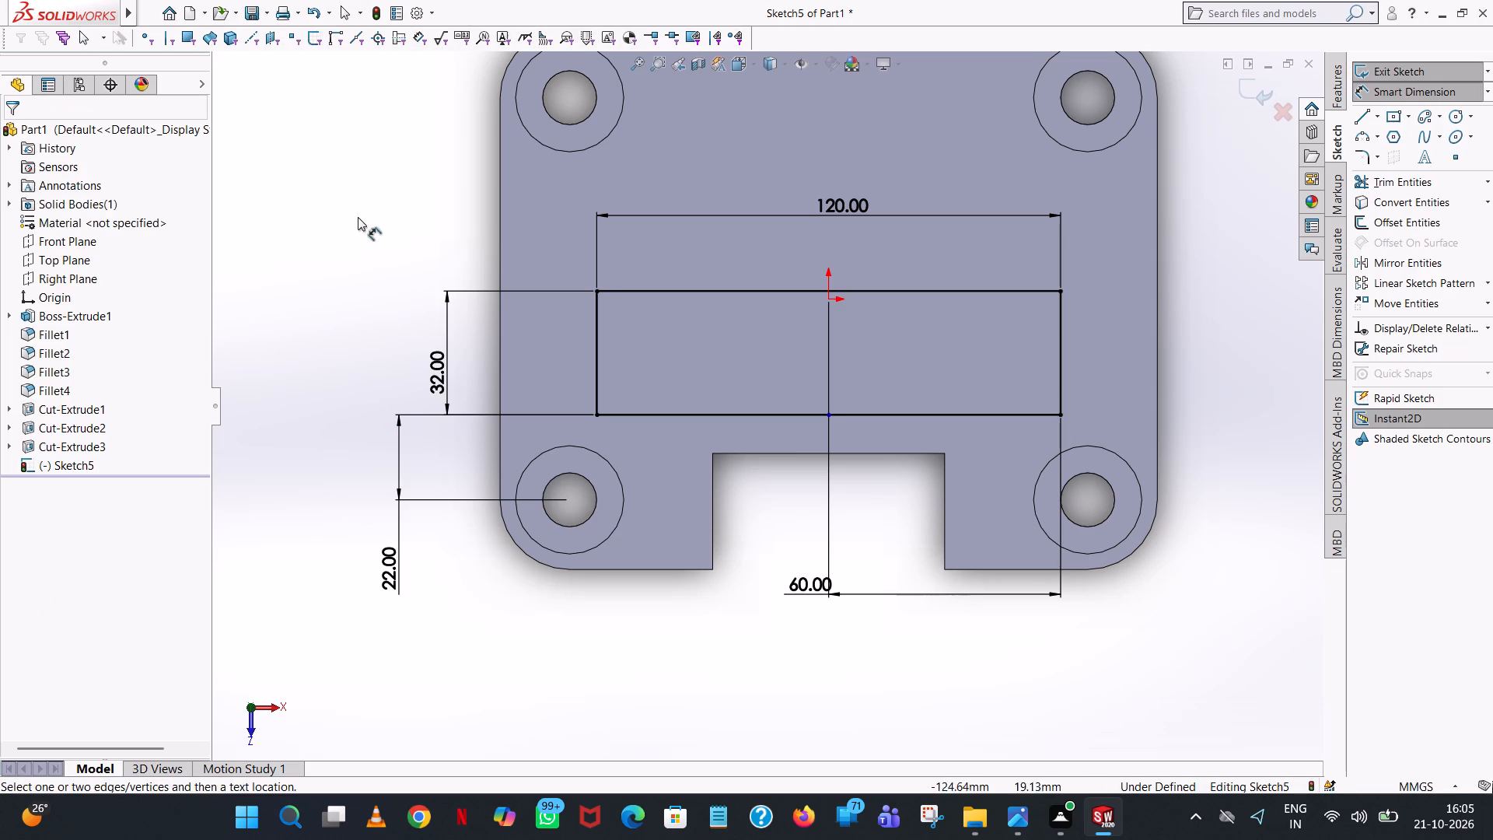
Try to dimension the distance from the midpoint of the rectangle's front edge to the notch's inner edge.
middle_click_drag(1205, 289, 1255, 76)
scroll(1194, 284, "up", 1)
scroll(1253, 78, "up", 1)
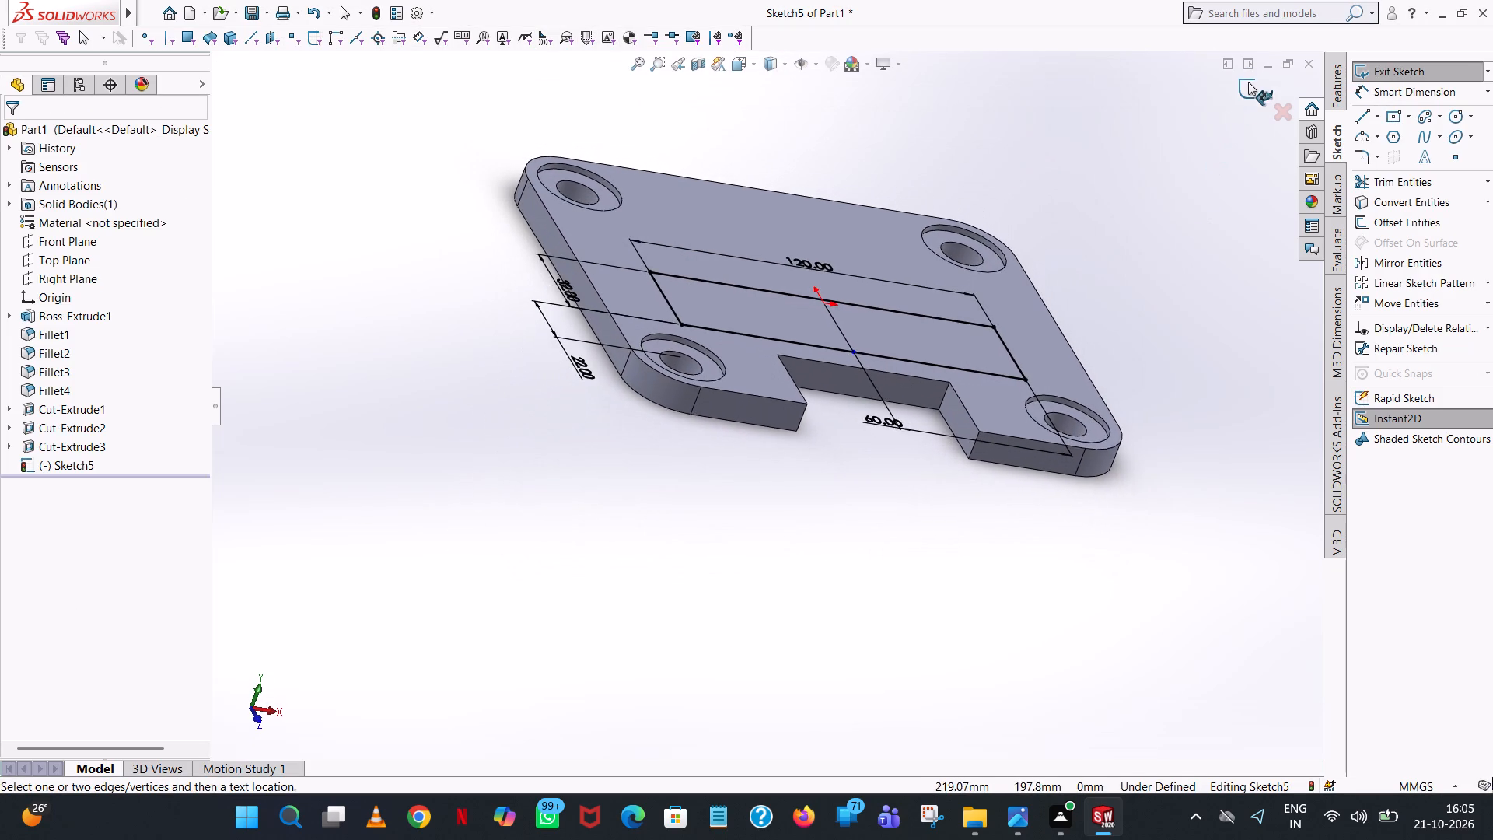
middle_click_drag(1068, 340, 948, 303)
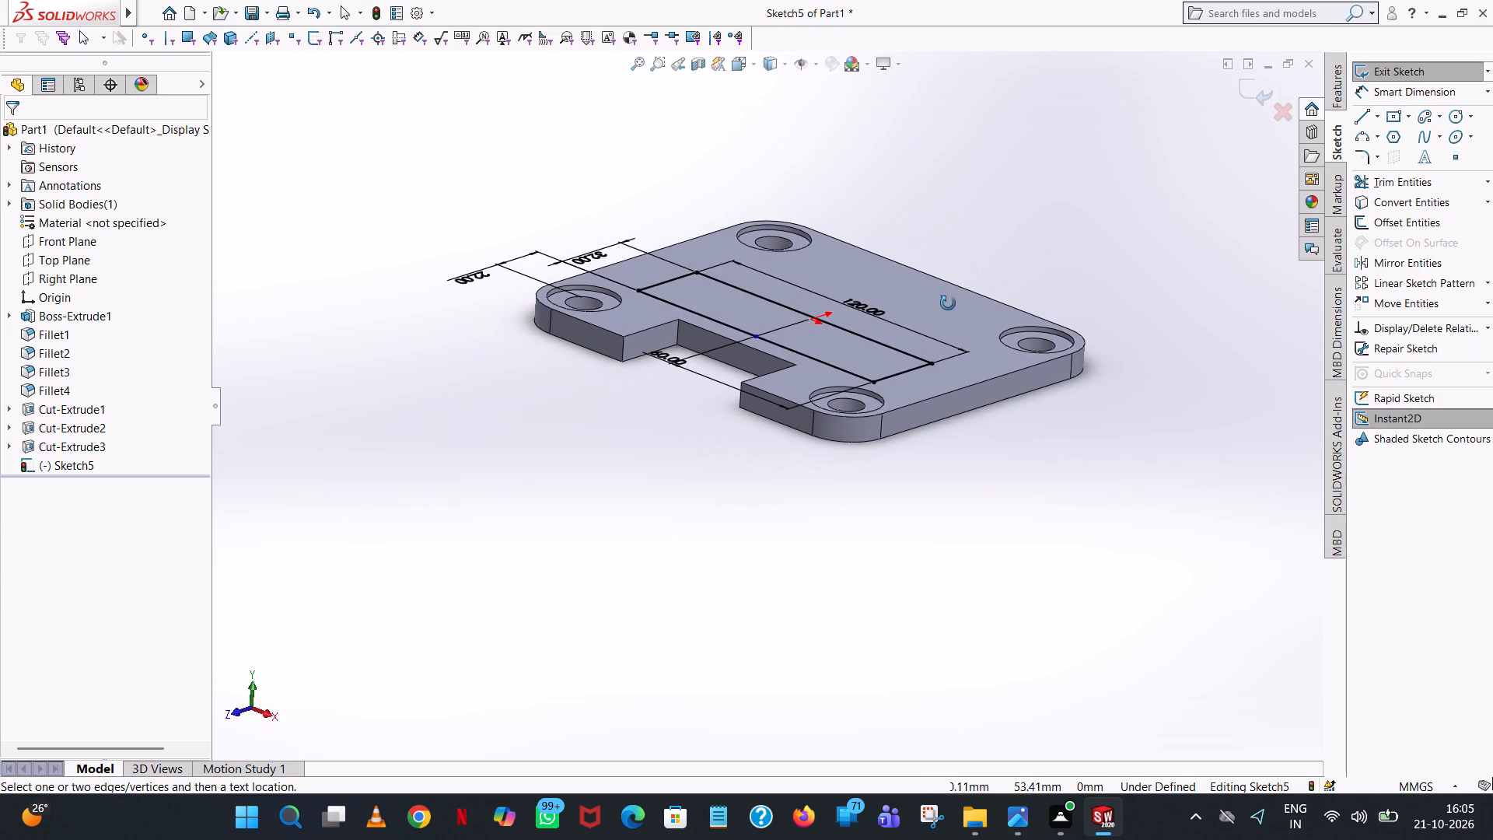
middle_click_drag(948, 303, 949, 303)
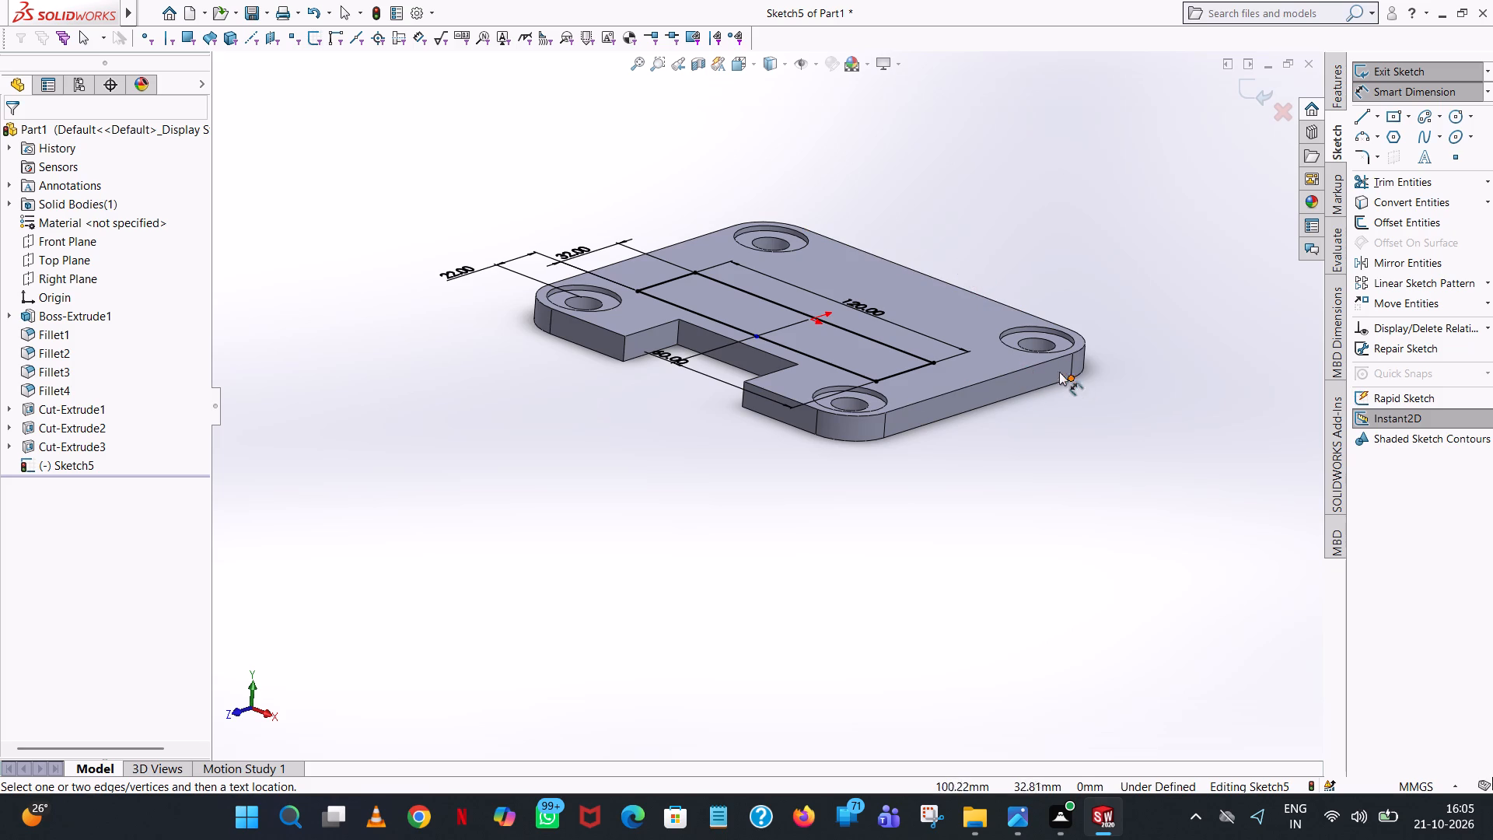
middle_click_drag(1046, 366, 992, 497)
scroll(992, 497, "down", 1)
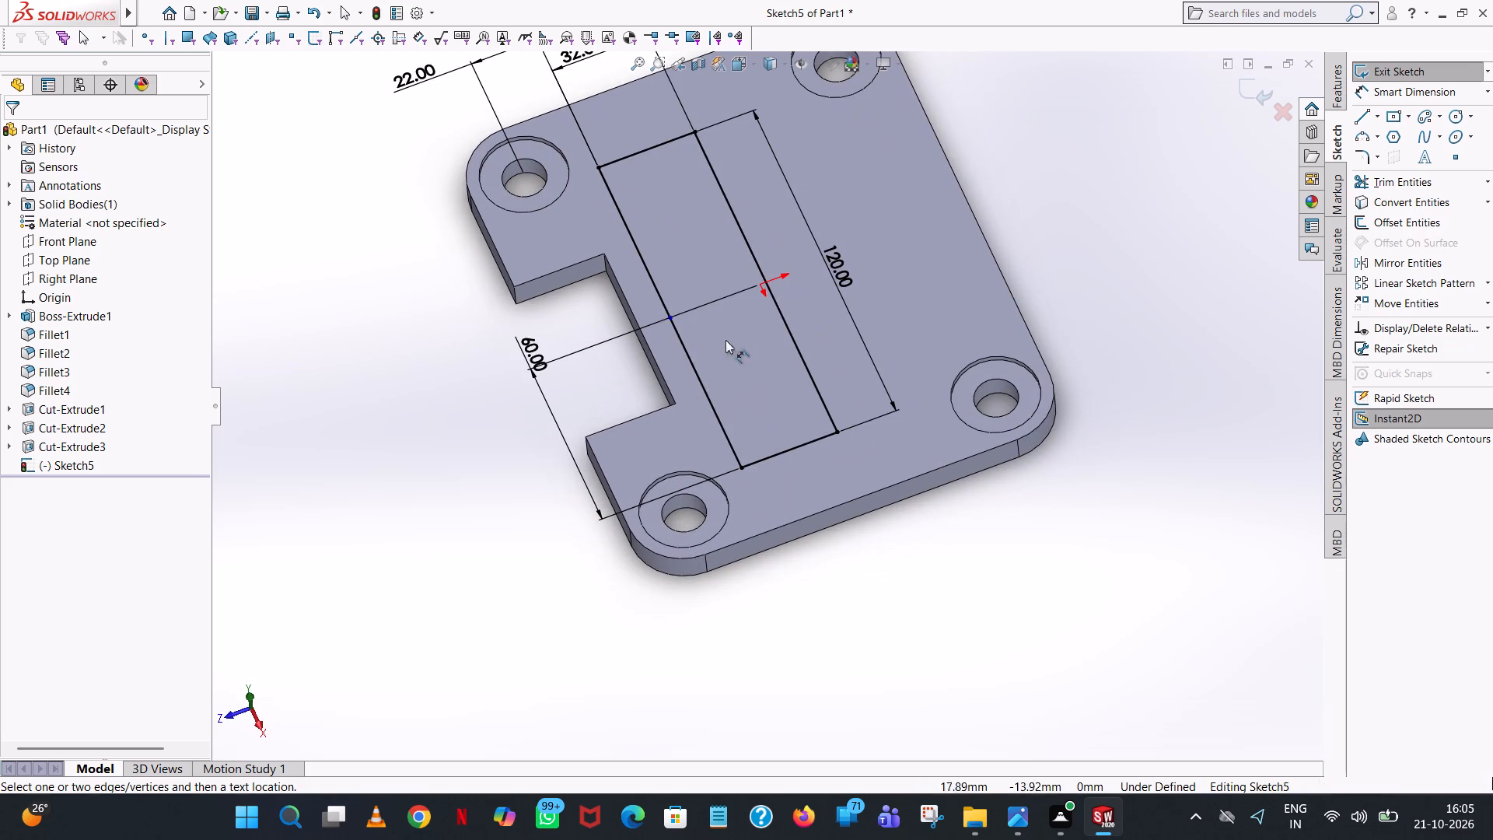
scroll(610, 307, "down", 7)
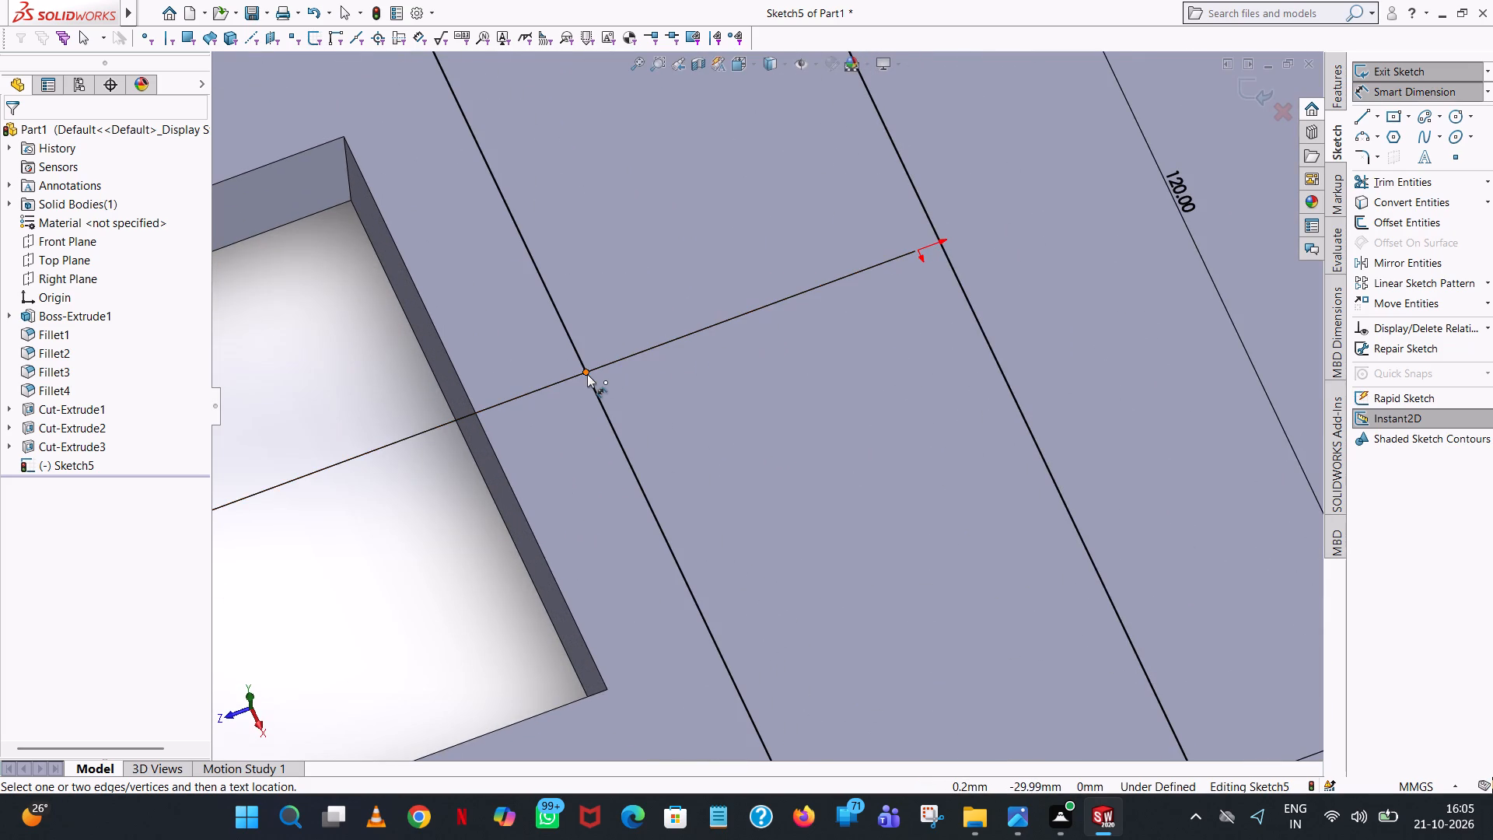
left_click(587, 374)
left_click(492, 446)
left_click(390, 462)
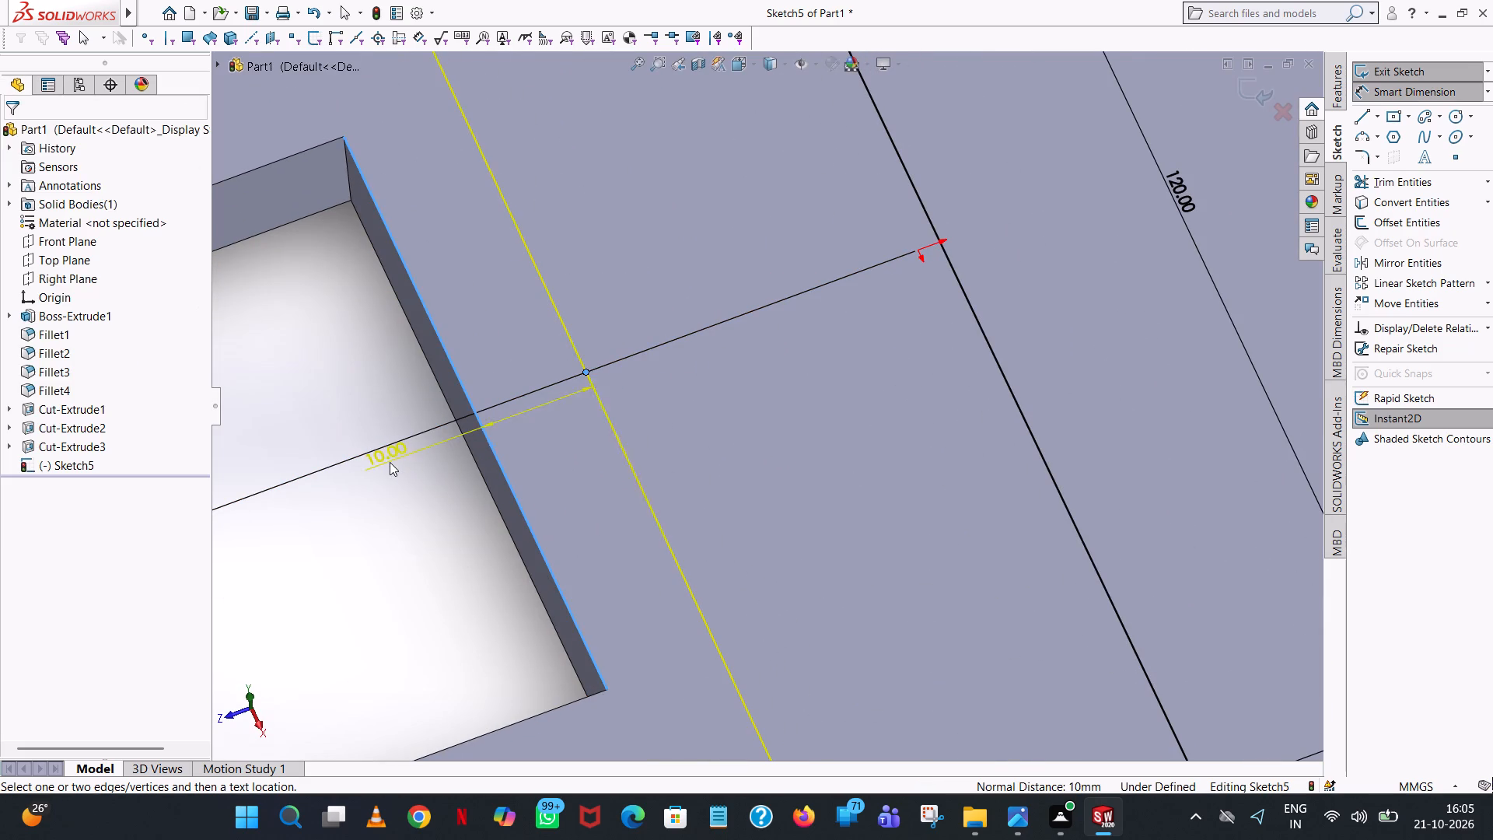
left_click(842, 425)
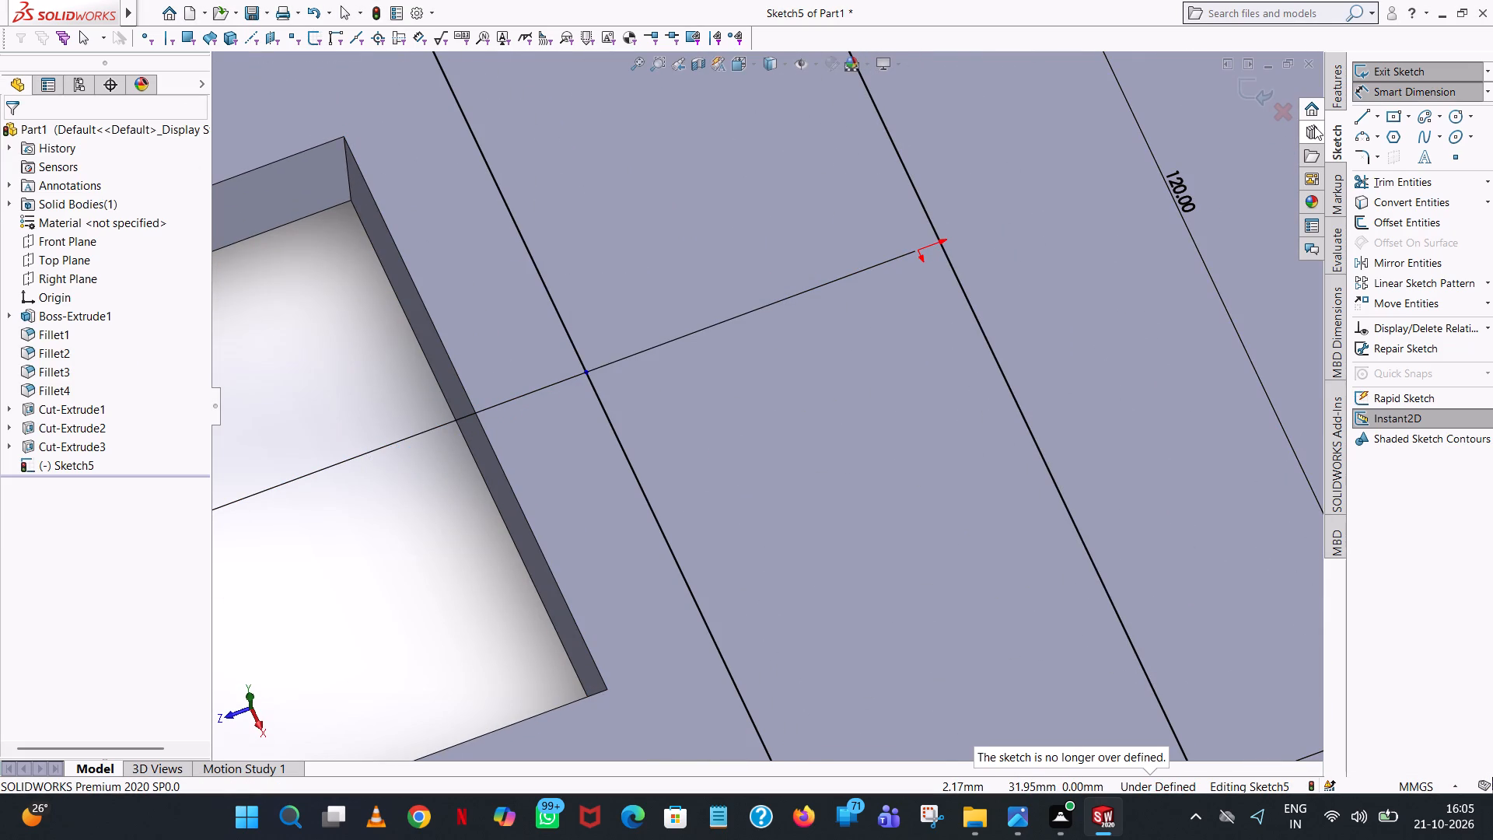
Start a blind Extruded Boss of the rectangle upward from the plate with a depth of 95 mm.
left_click(1345, 92)
left_click(1388, 68)
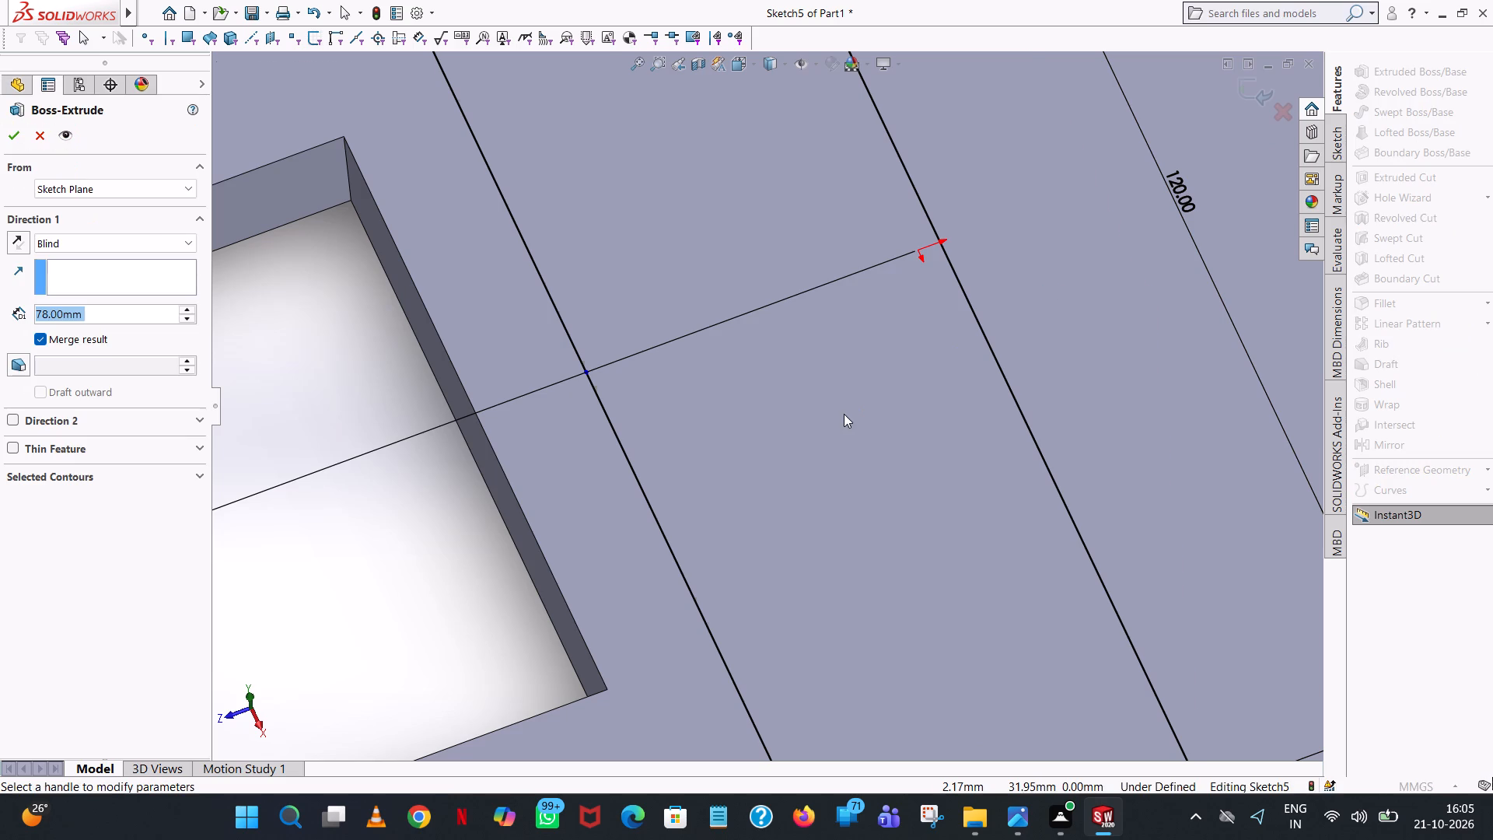
scroll(843, 412, "up", 14)
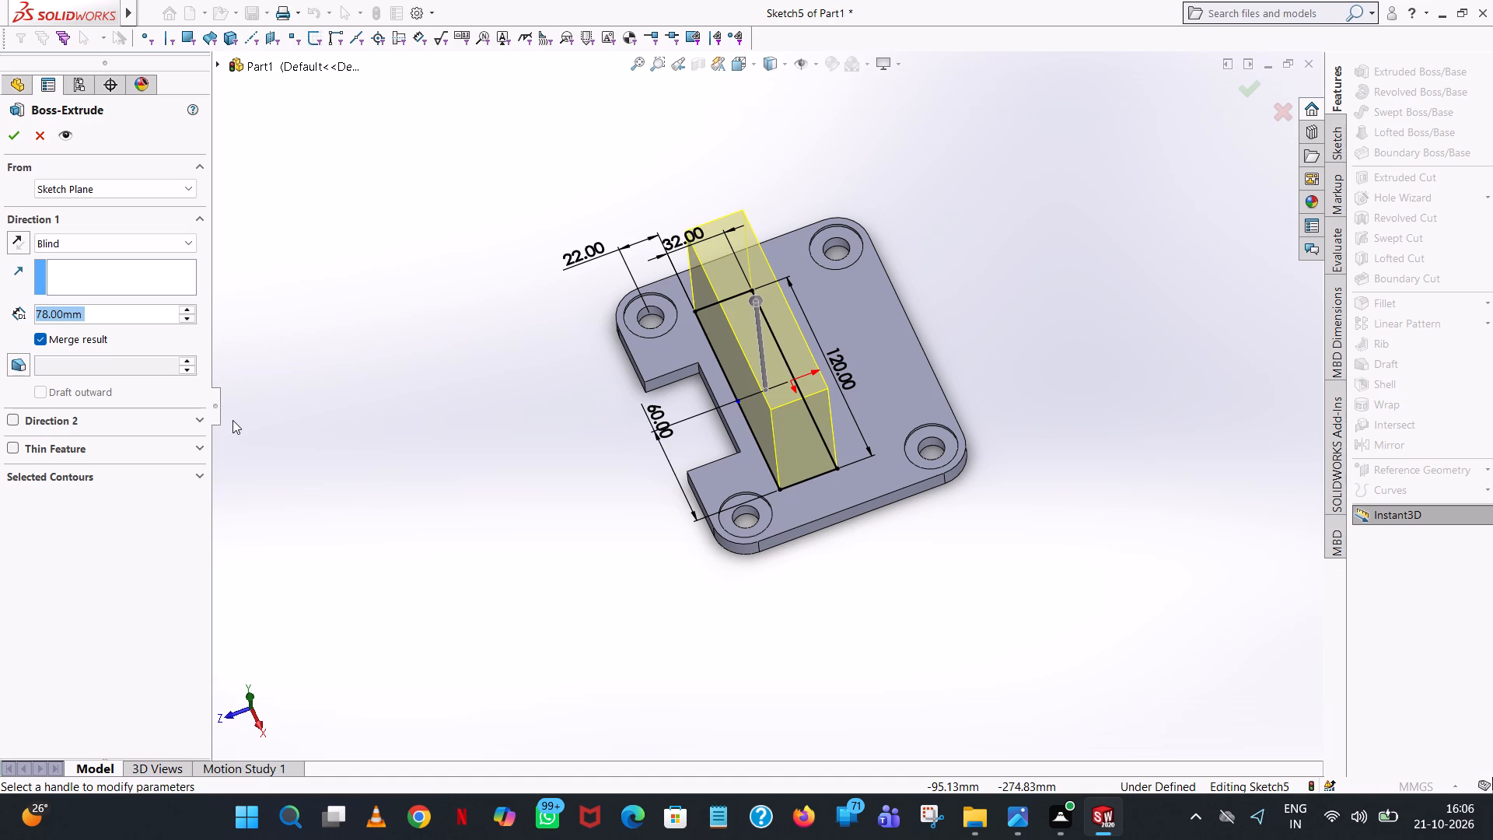
type("95")
key("Return")
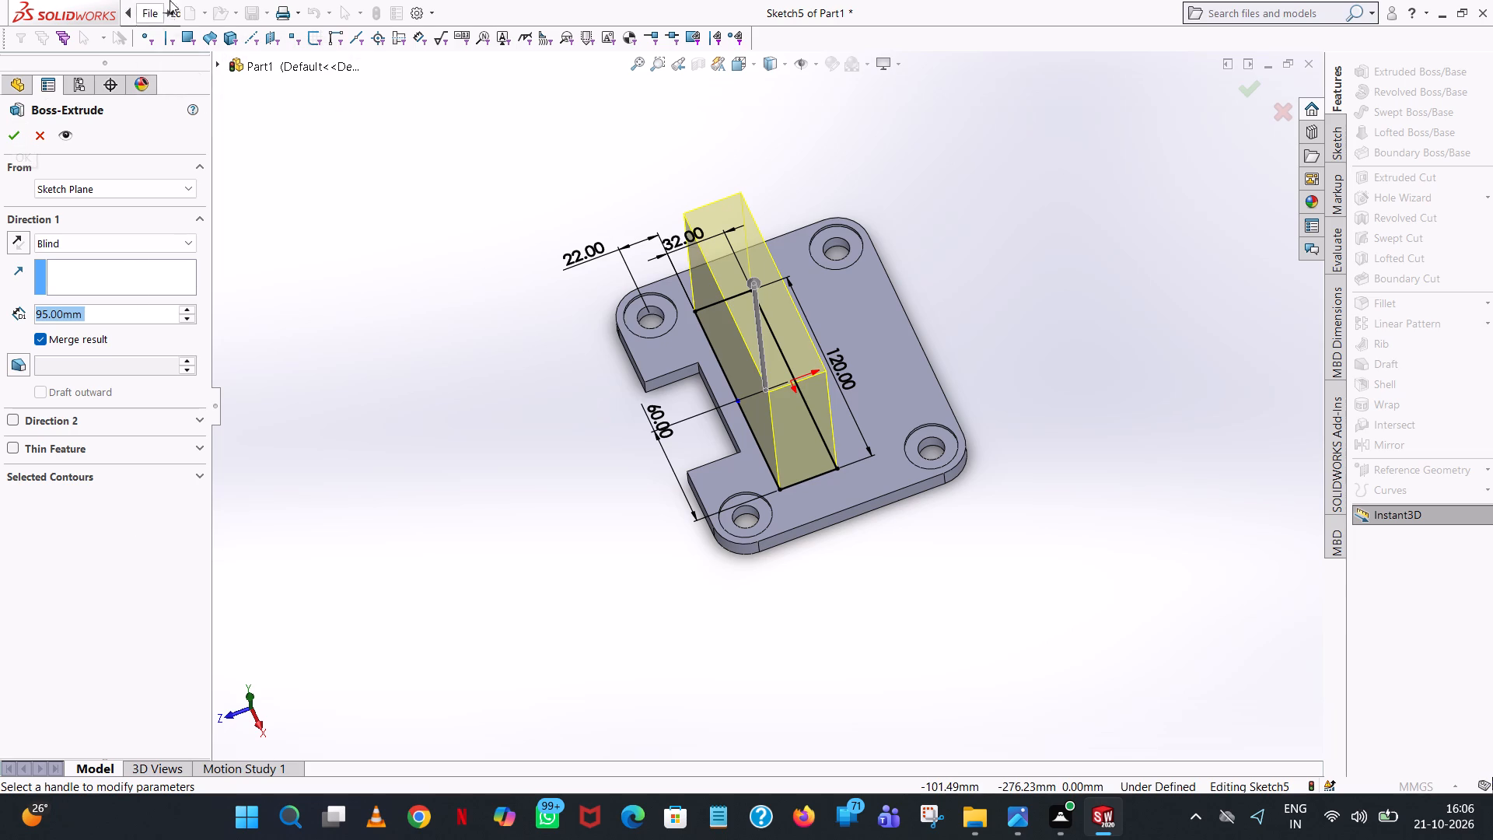
middle_click_drag(1081, 636, 1260, 496)
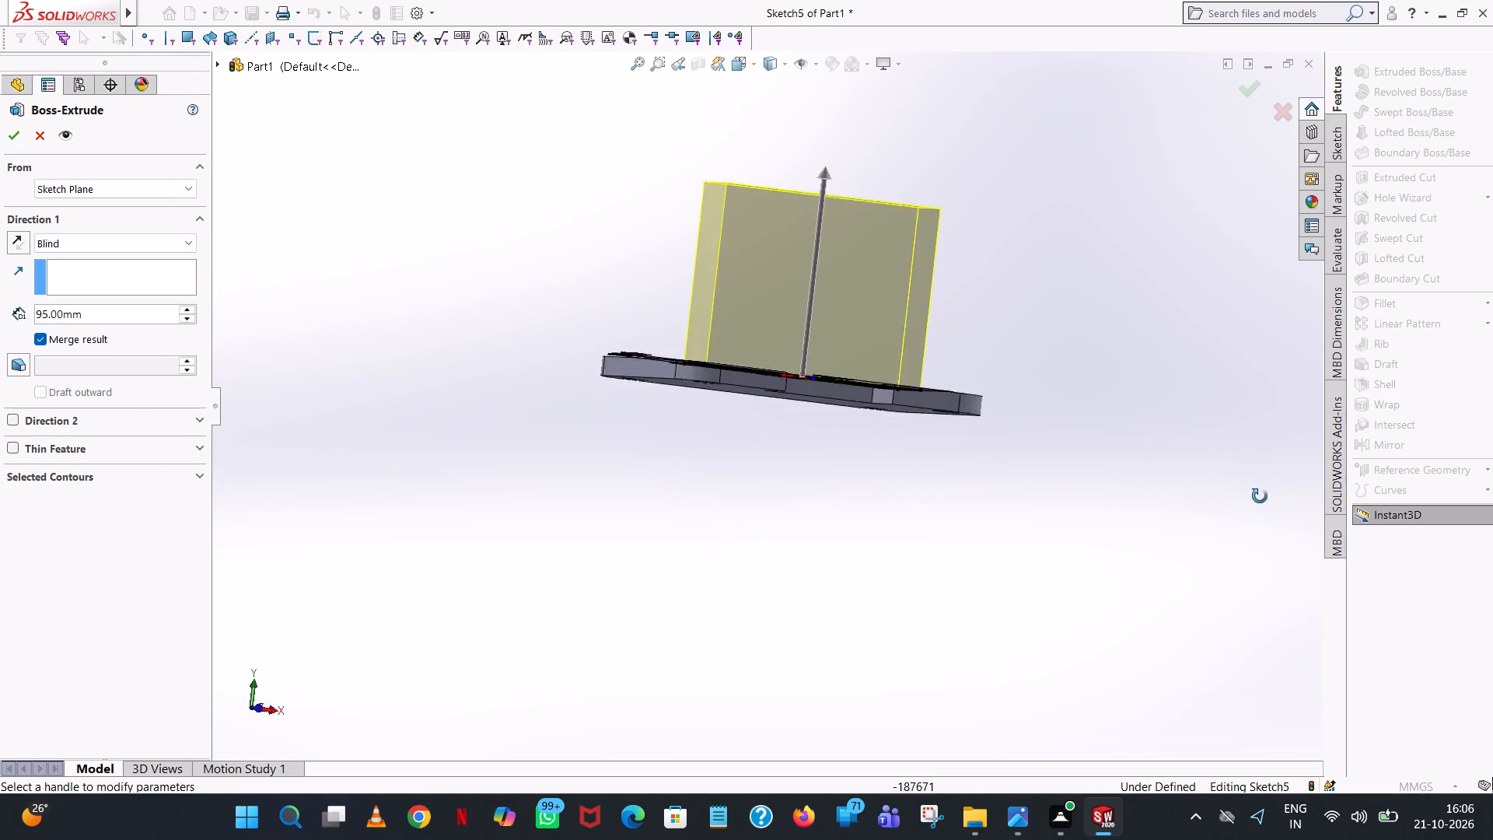
middle_click_drag(1260, 496, 1268, 534)
scroll(1267, 526, "up", 1)
middle_click_drag(1260, 533, 1221, 509)
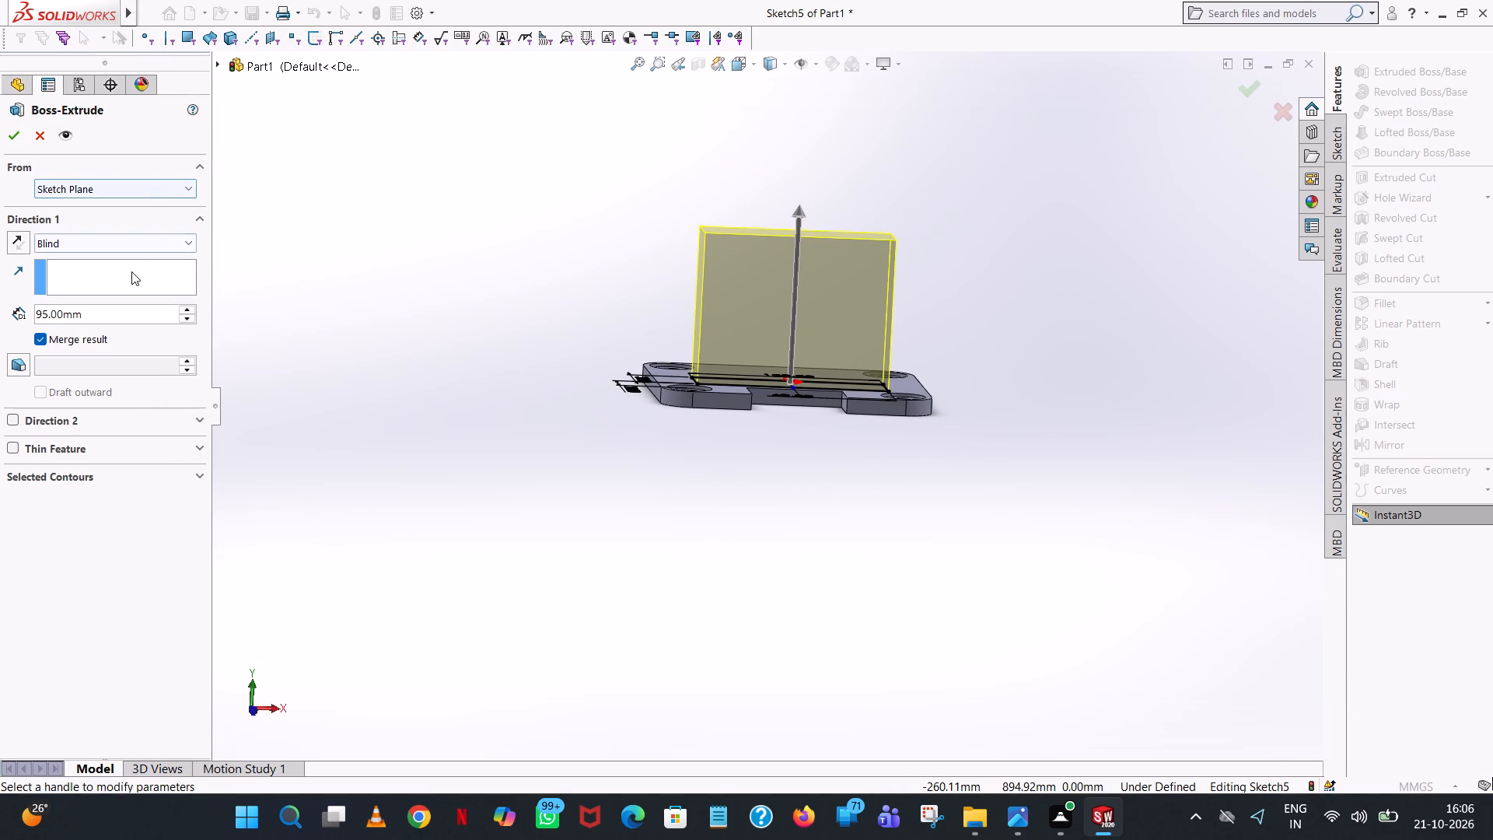
Change the boss depth to 81 mm and complete the extrusion, merged with the plate.
left_click(115, 315)
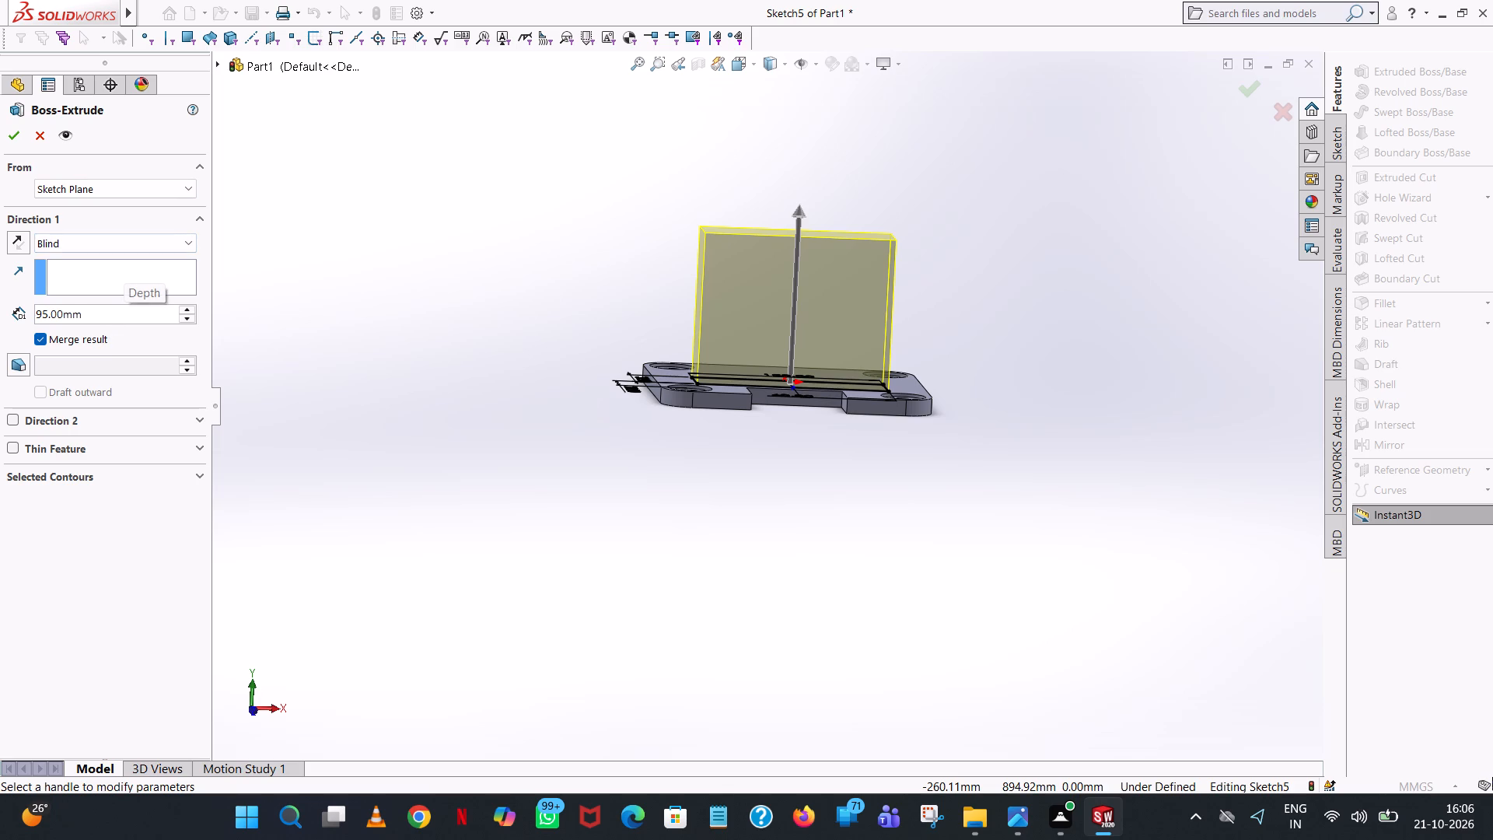
key("BackSpace")
key("BackSpace")
key("BackSpace")
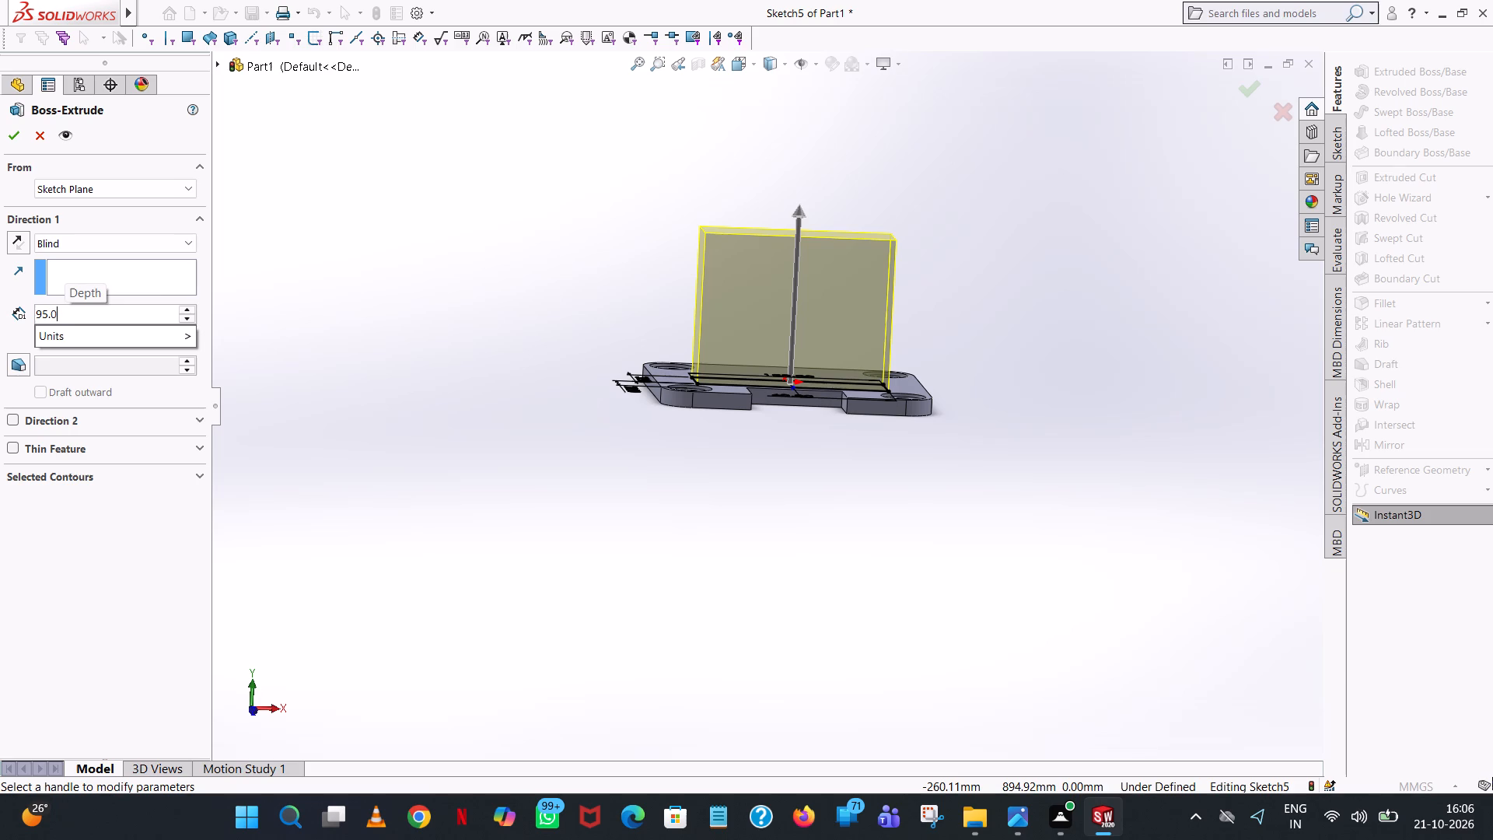
key("BackSpace")
key("BackSpace")
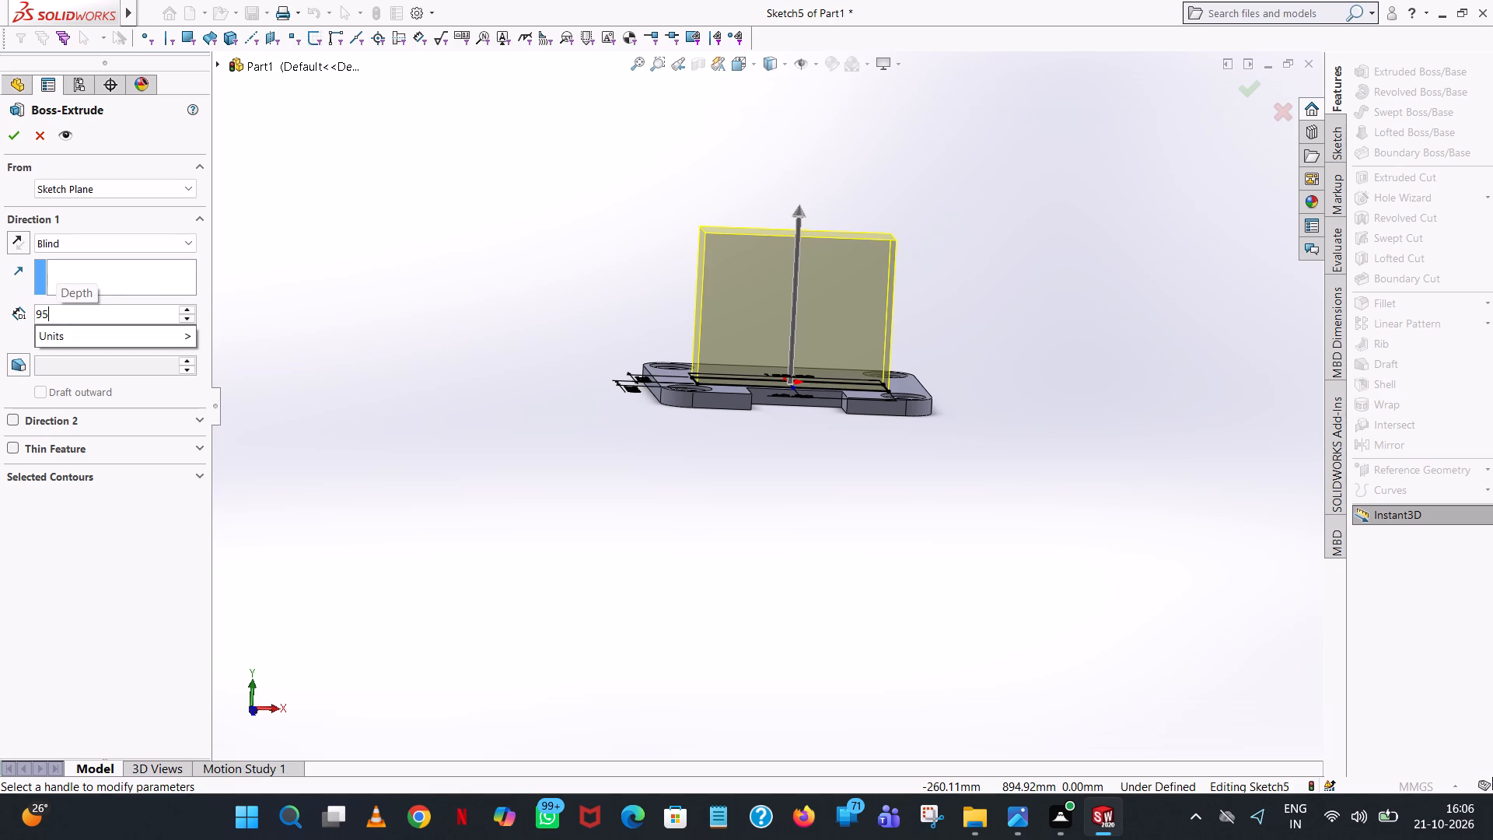
type("-14")
key("Return")
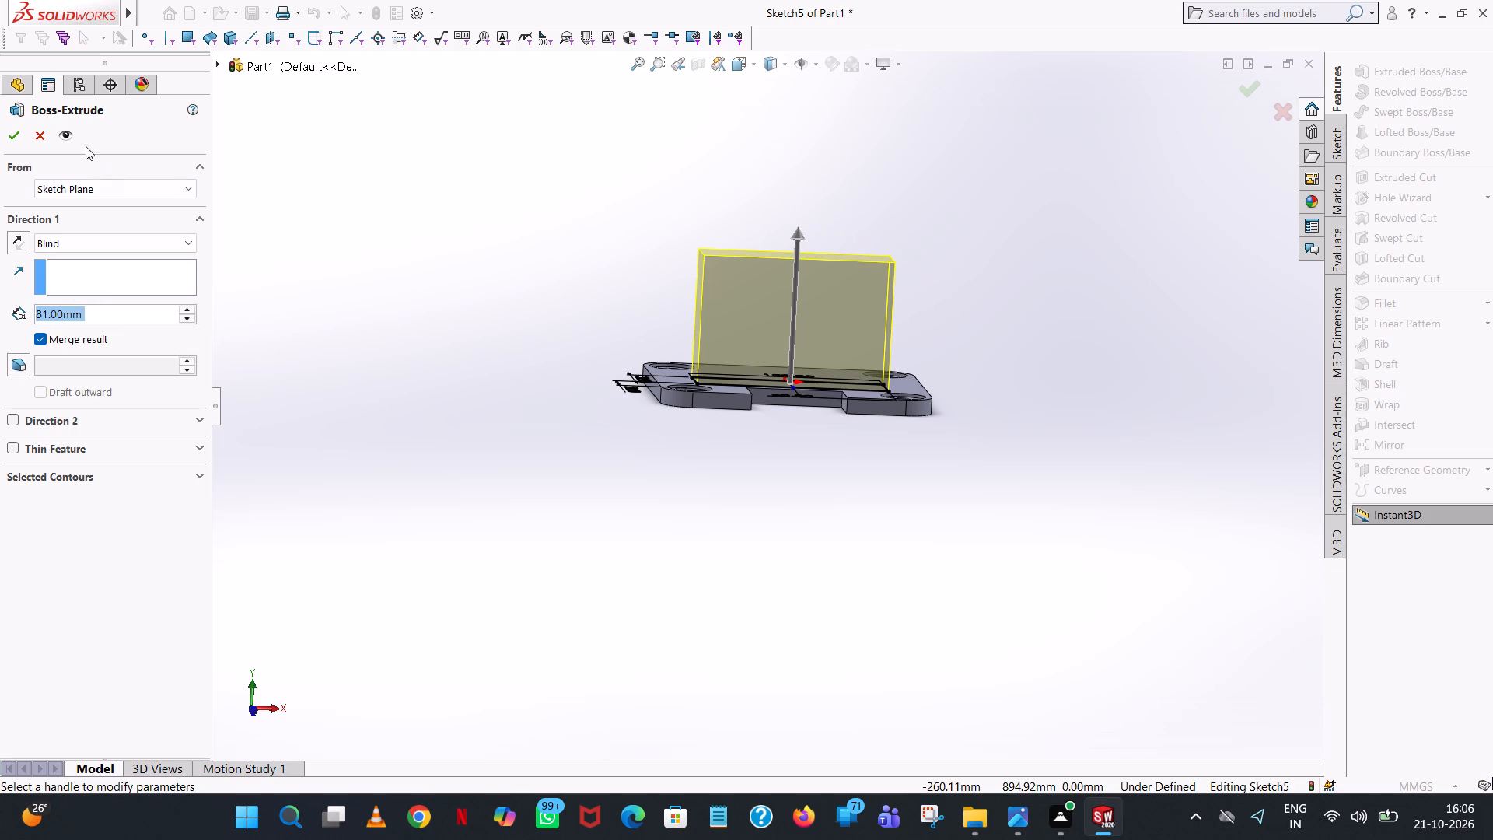
left_click(14, 139)
left_click(986, 482)
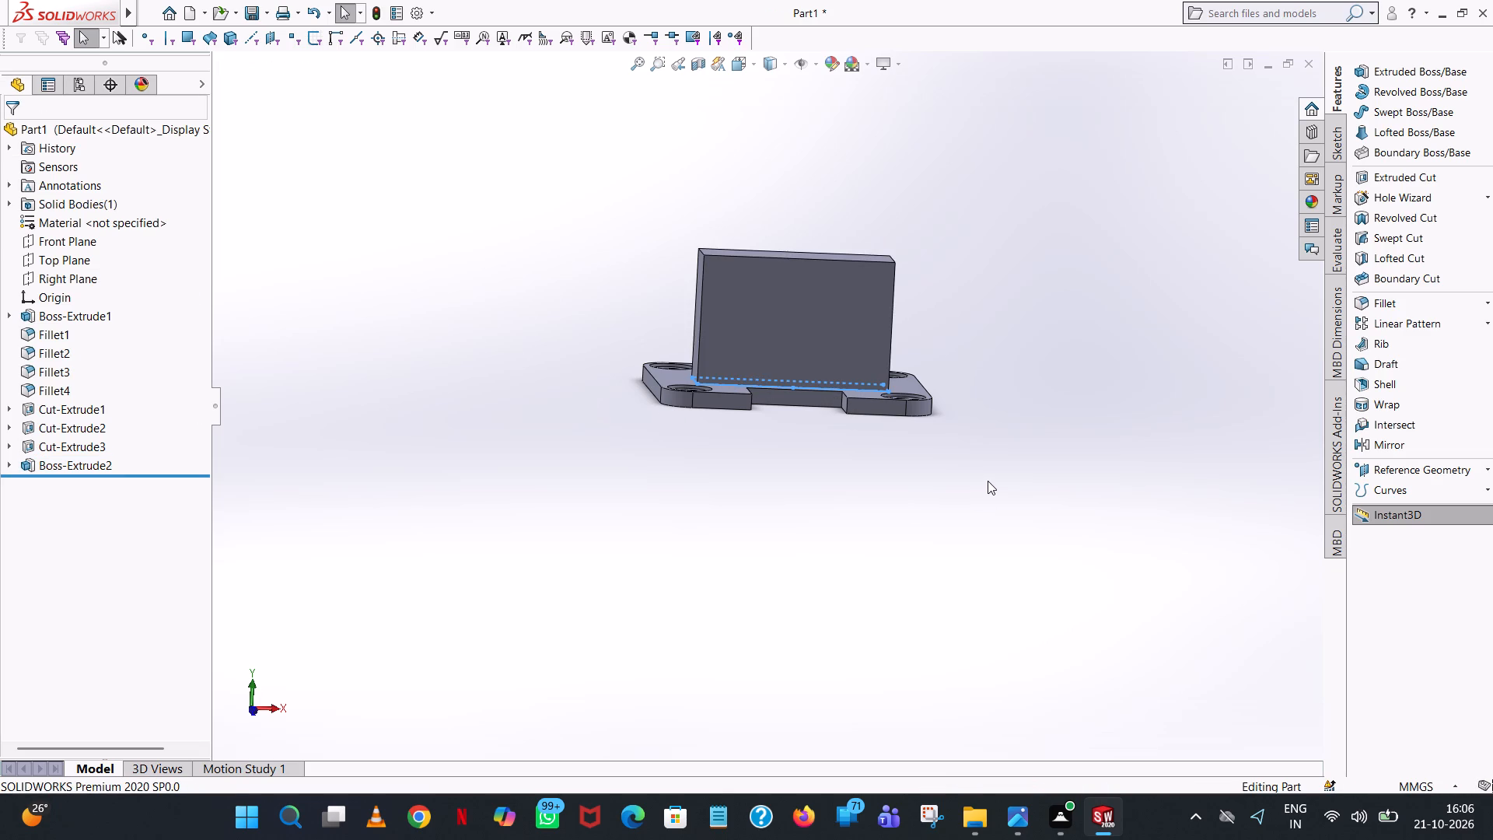
Start an Extruded Boss sketch on the upright block's large front face, on the notch side.
middle_click_drag(1005, 436, 1023, 420)
scroll(1037, 433, "up", 1)
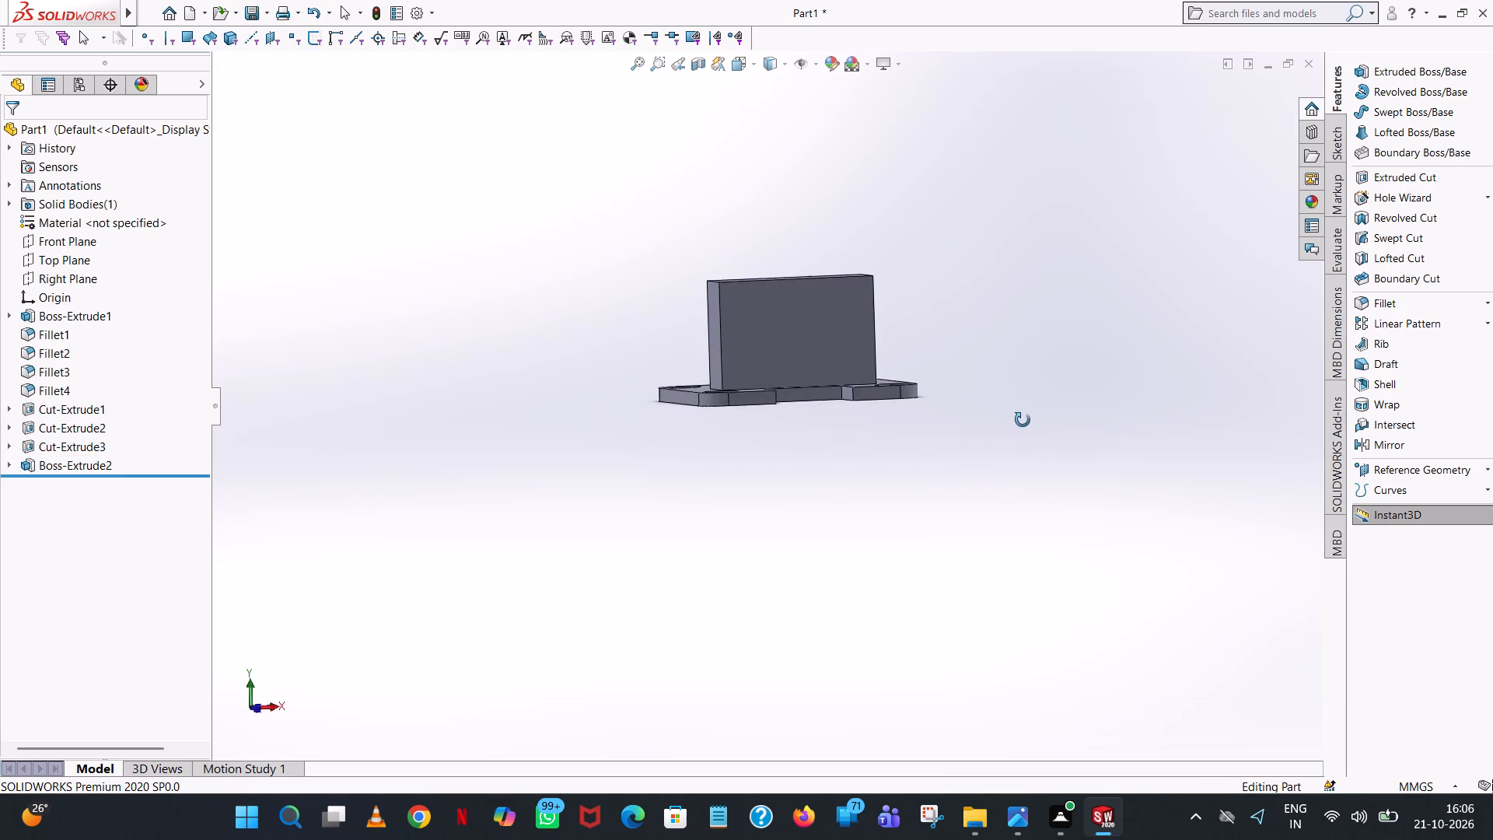
middle_click_drag(1023, 420, 1009, 404)
scroll(859, 297, "down", 4)
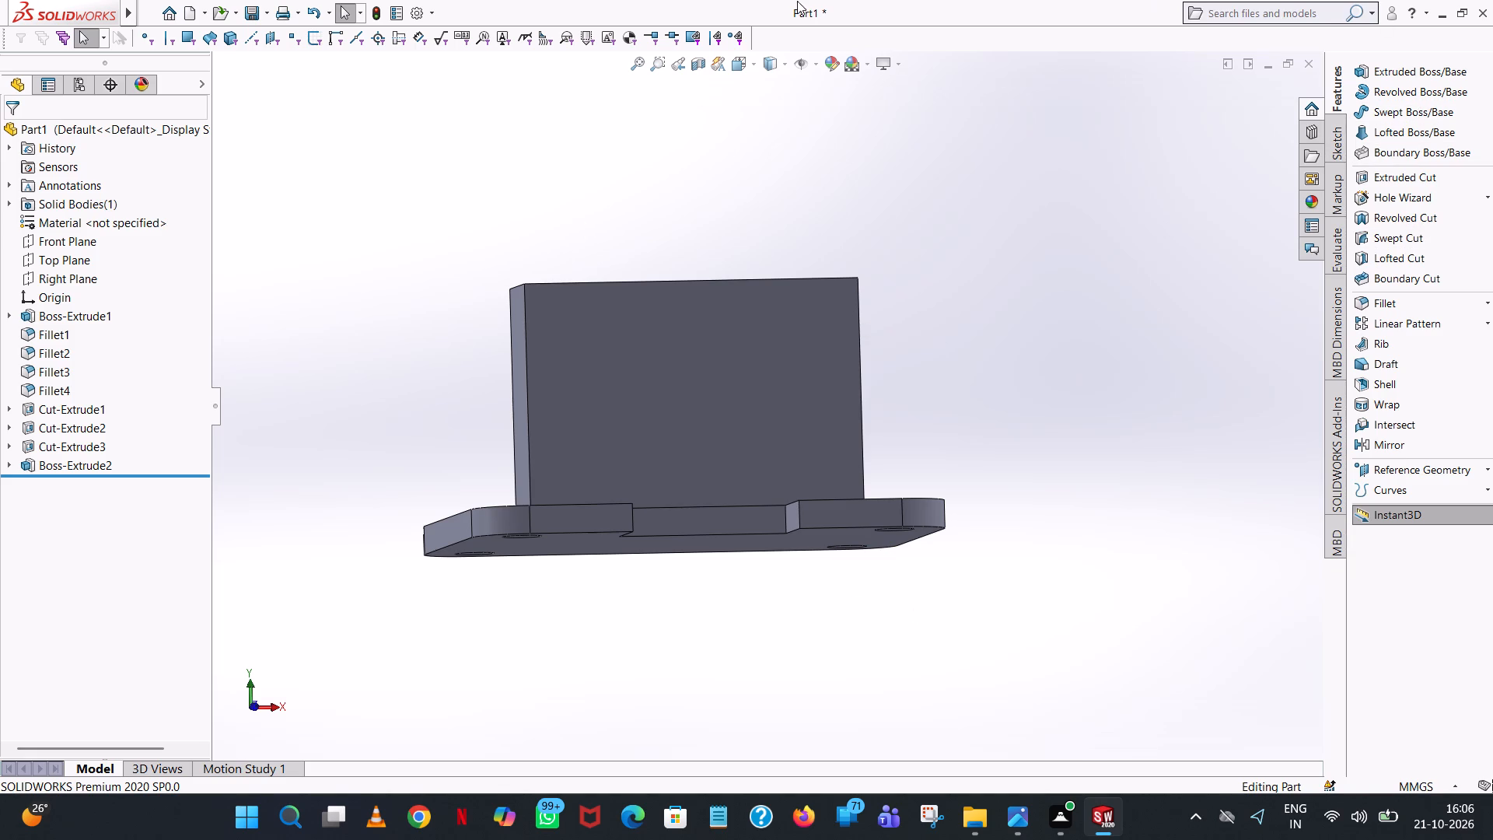
left_click(1406, 68)
left_click(692, 337)
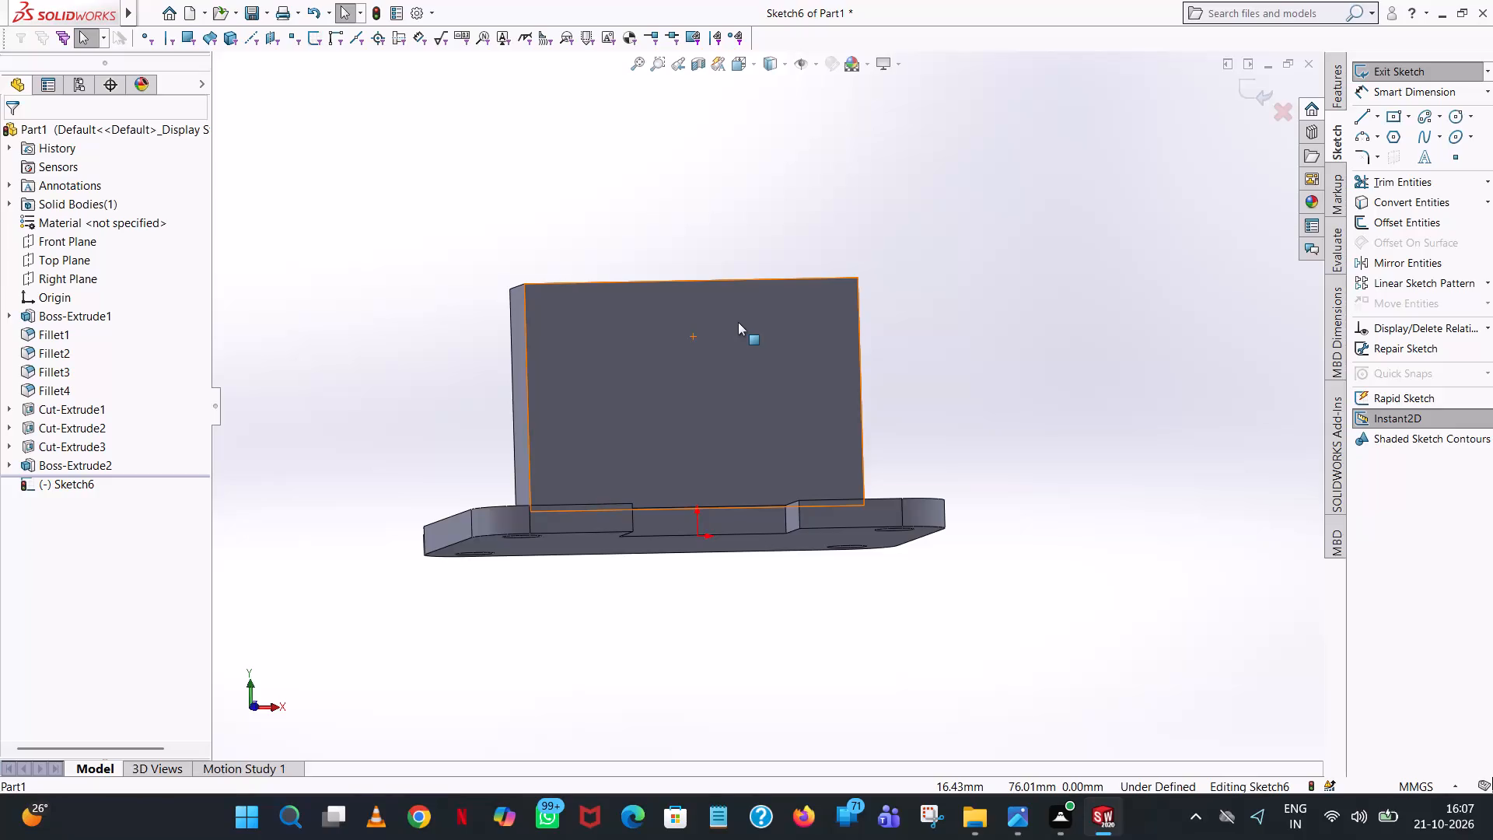
middle_click_drag(781, 240, 773, 271)
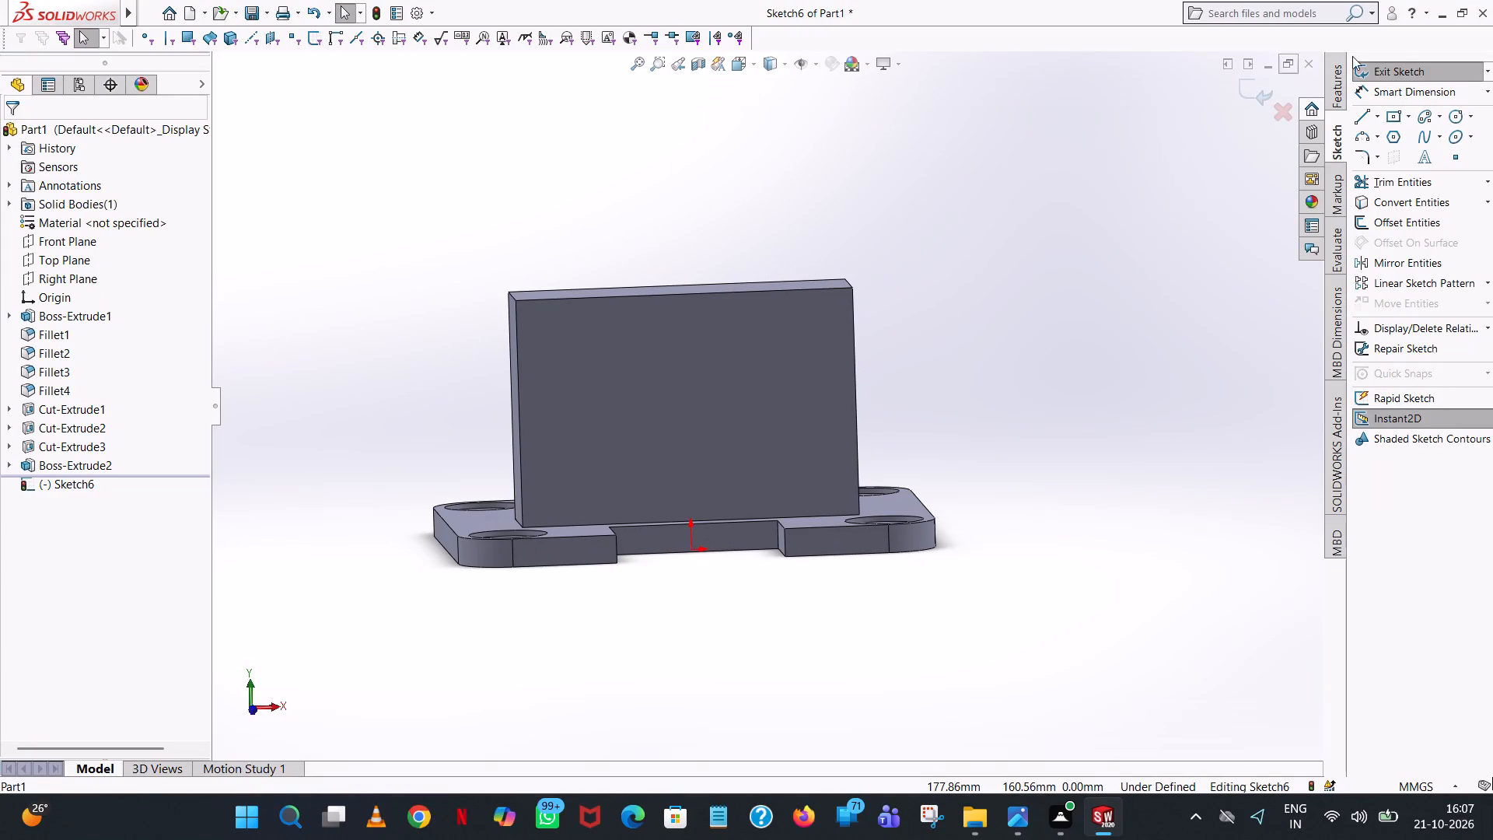
Draw a circle centred on the midpoint of the front face's top edge and set its radius to 65 mm.
left_click(1456, 116)
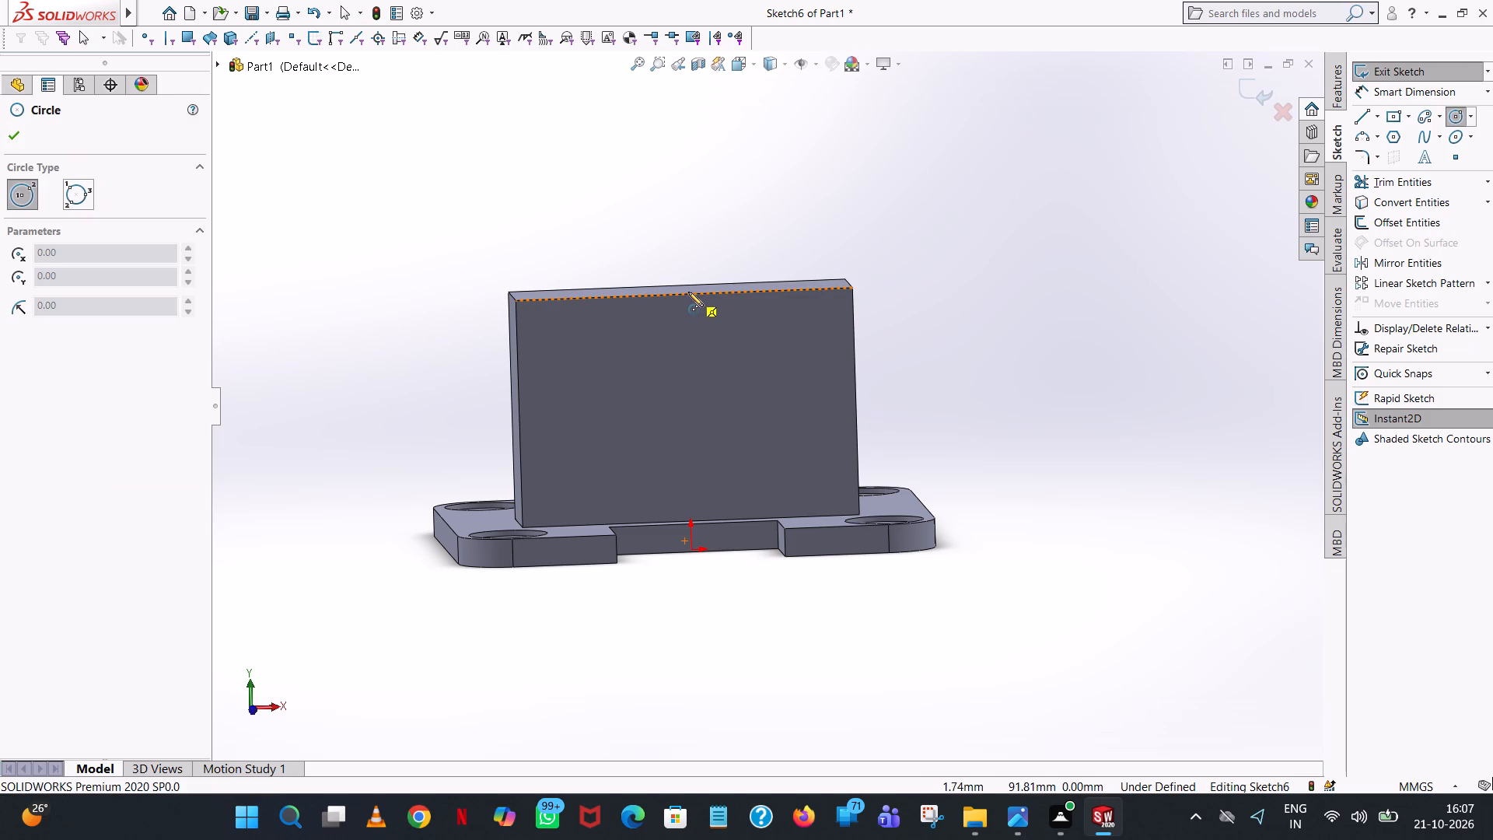
left_click(681, 292)
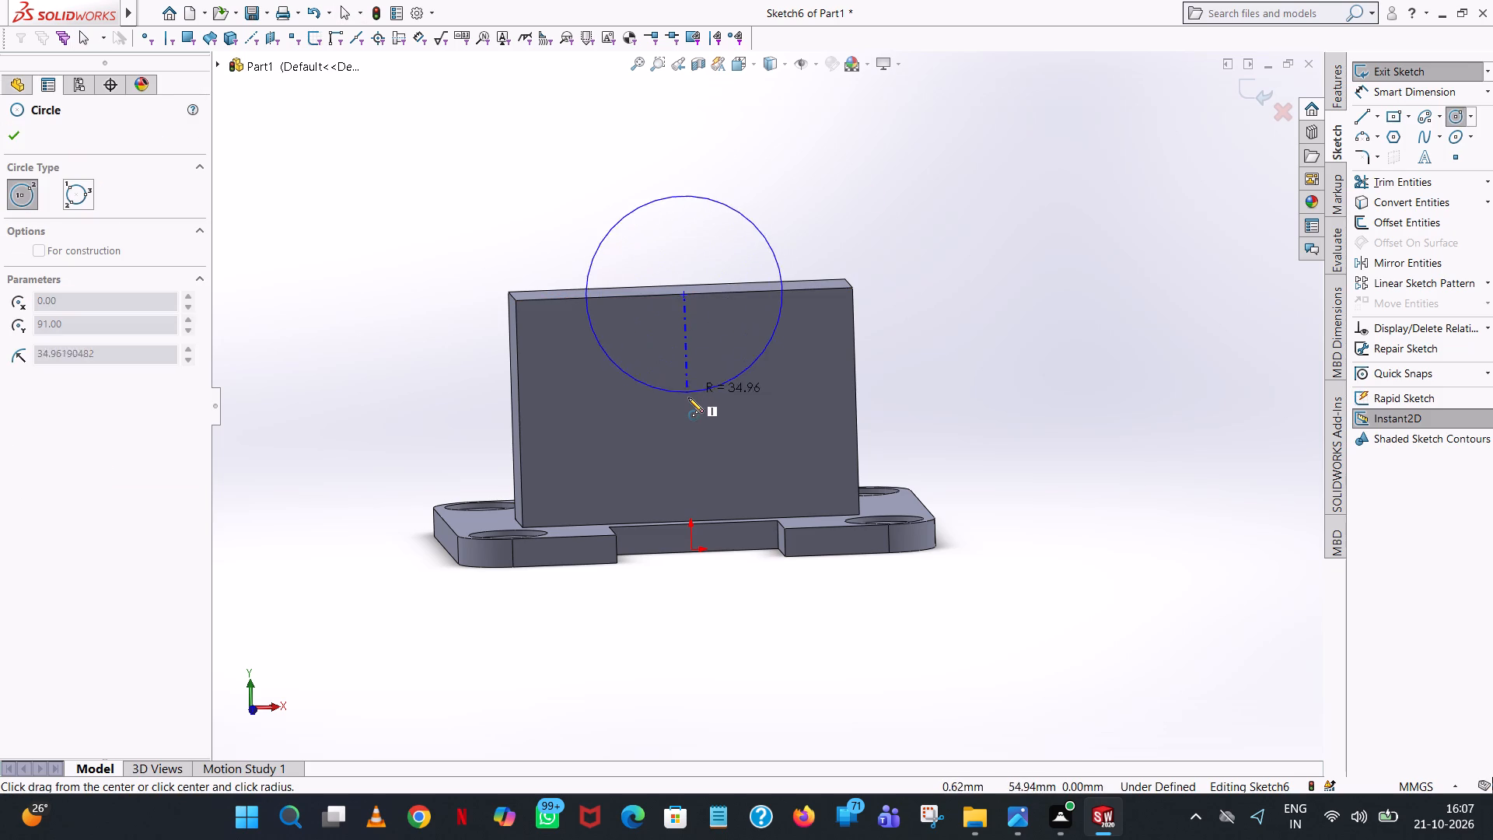
left_click(688, 399)
type("110+20")
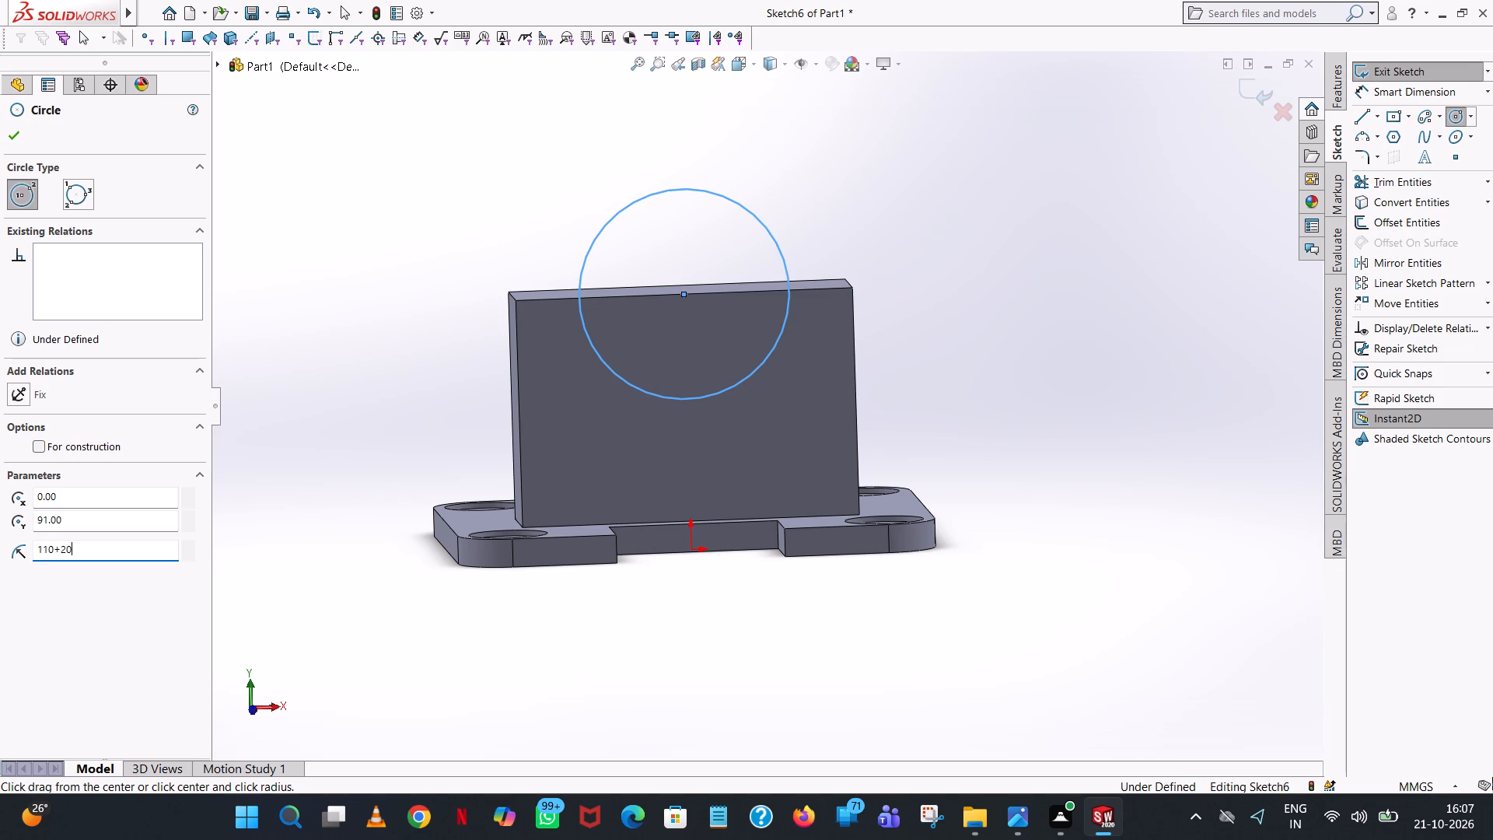
left_click(106, 612)
left_click(108, 549)
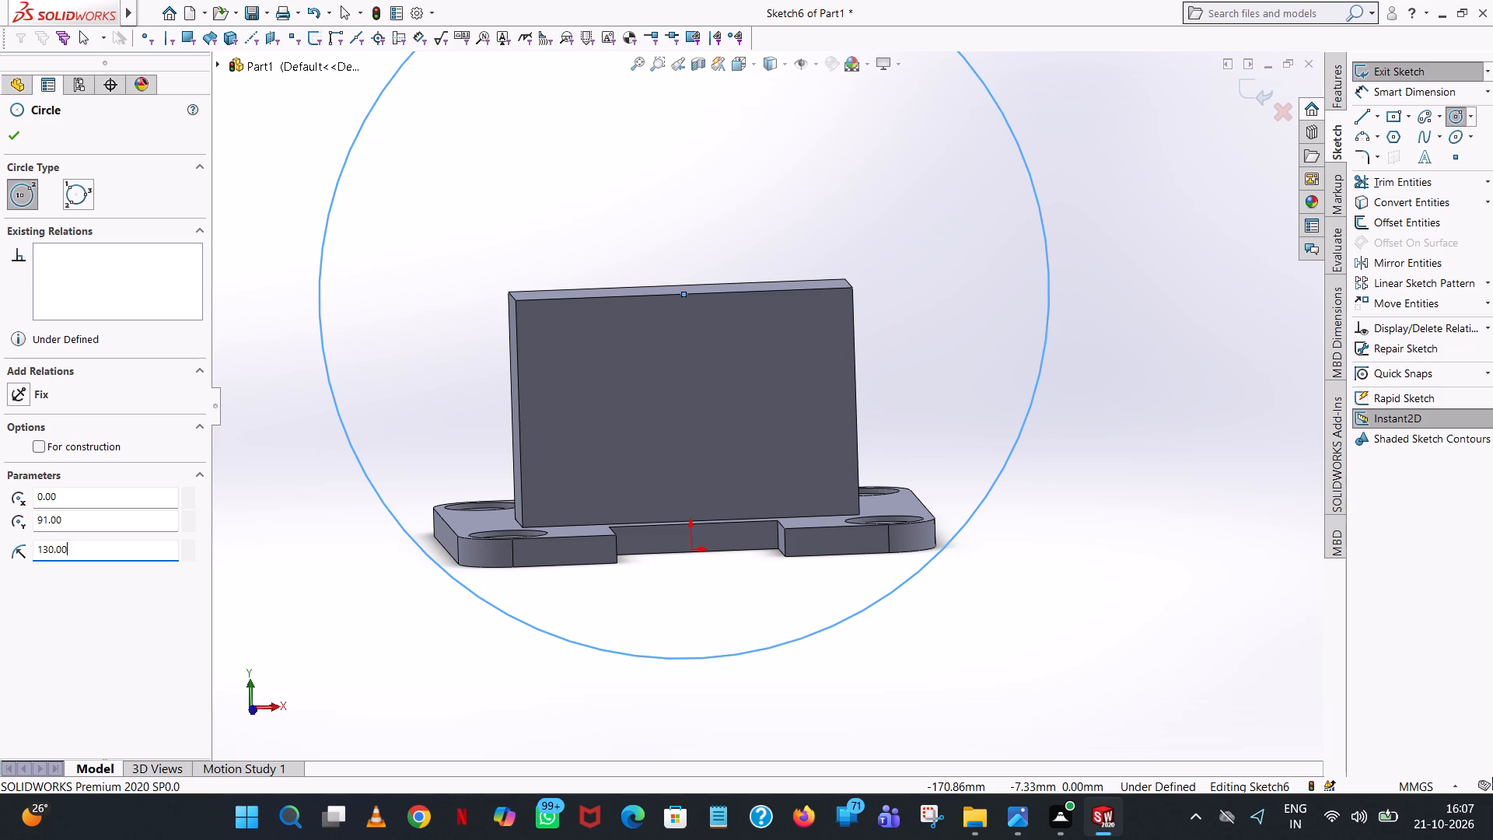
type("/2")
key("Return")
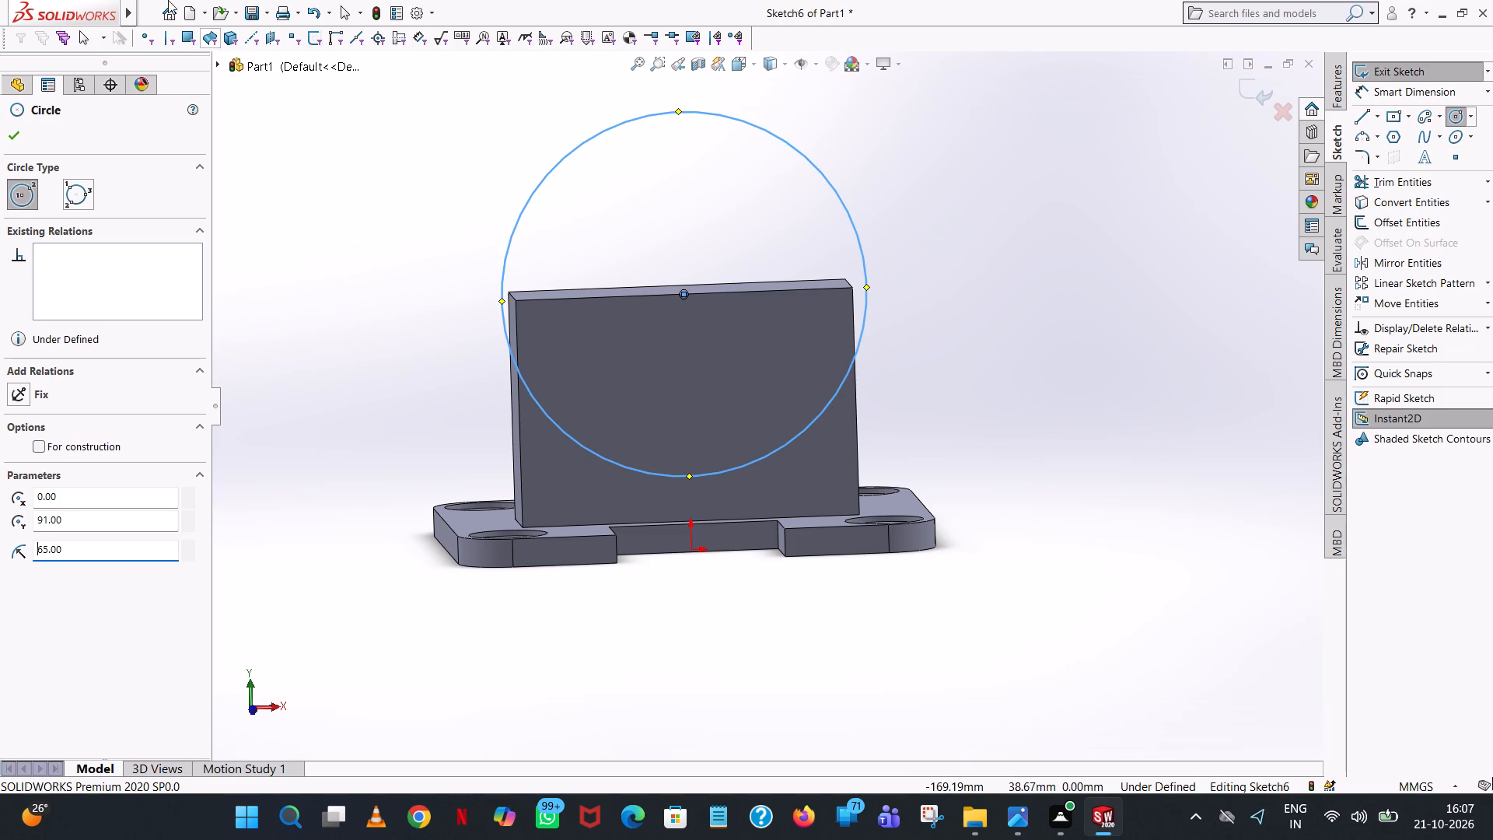
left_click(9, 132)
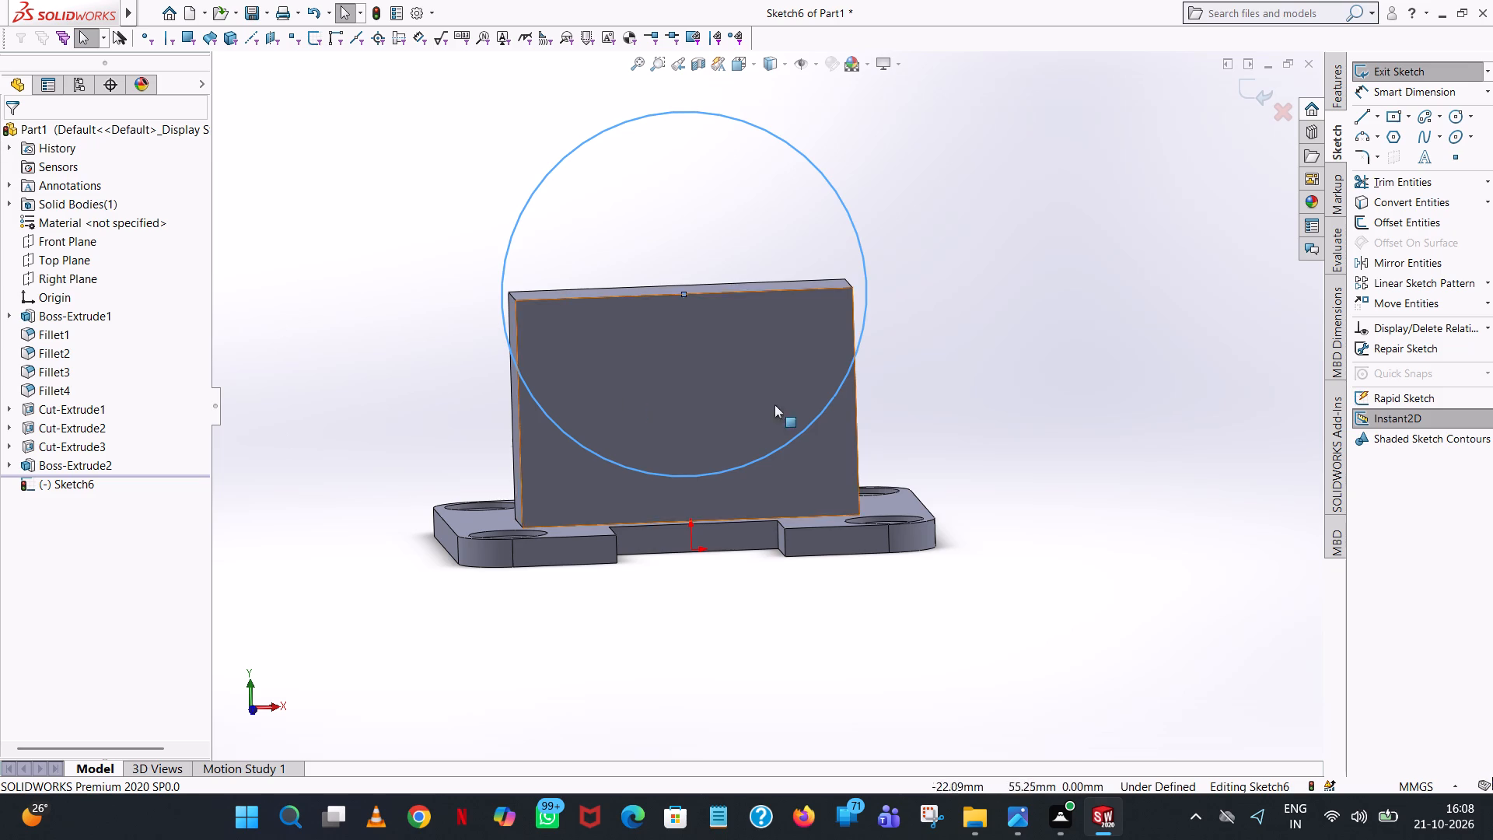
Dimension the circle's diameter with Smart Dimension, accepting 130 mm.
middle_click_drag(963, 345, 886, 366)
scroll(961, 346, "down", 1)
scroll(829, 366, "up", 4)
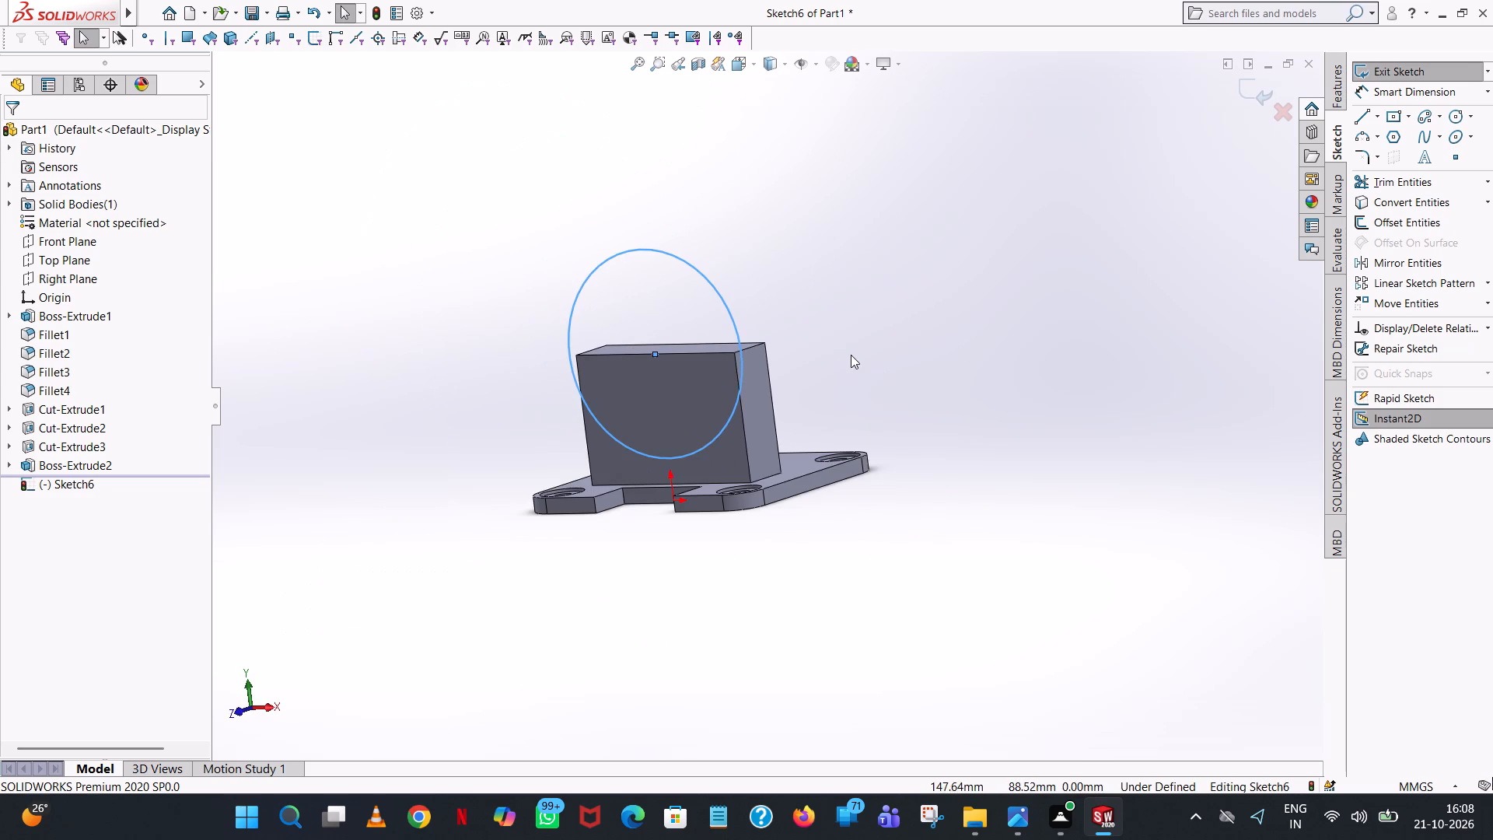
middle_click_drag(851, 354, 771, 373)
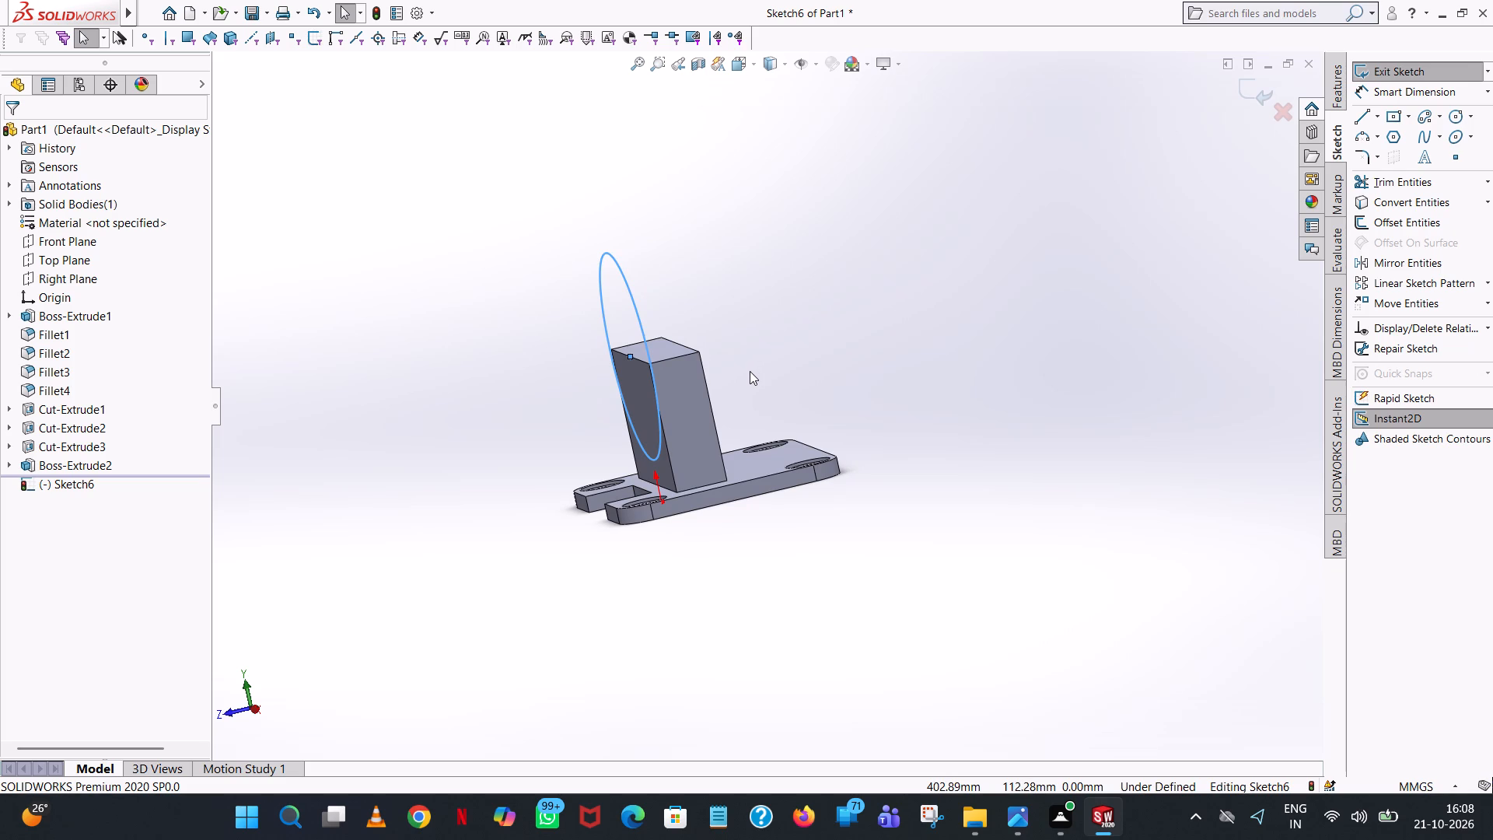
scroll(753, 371, "up", 1)
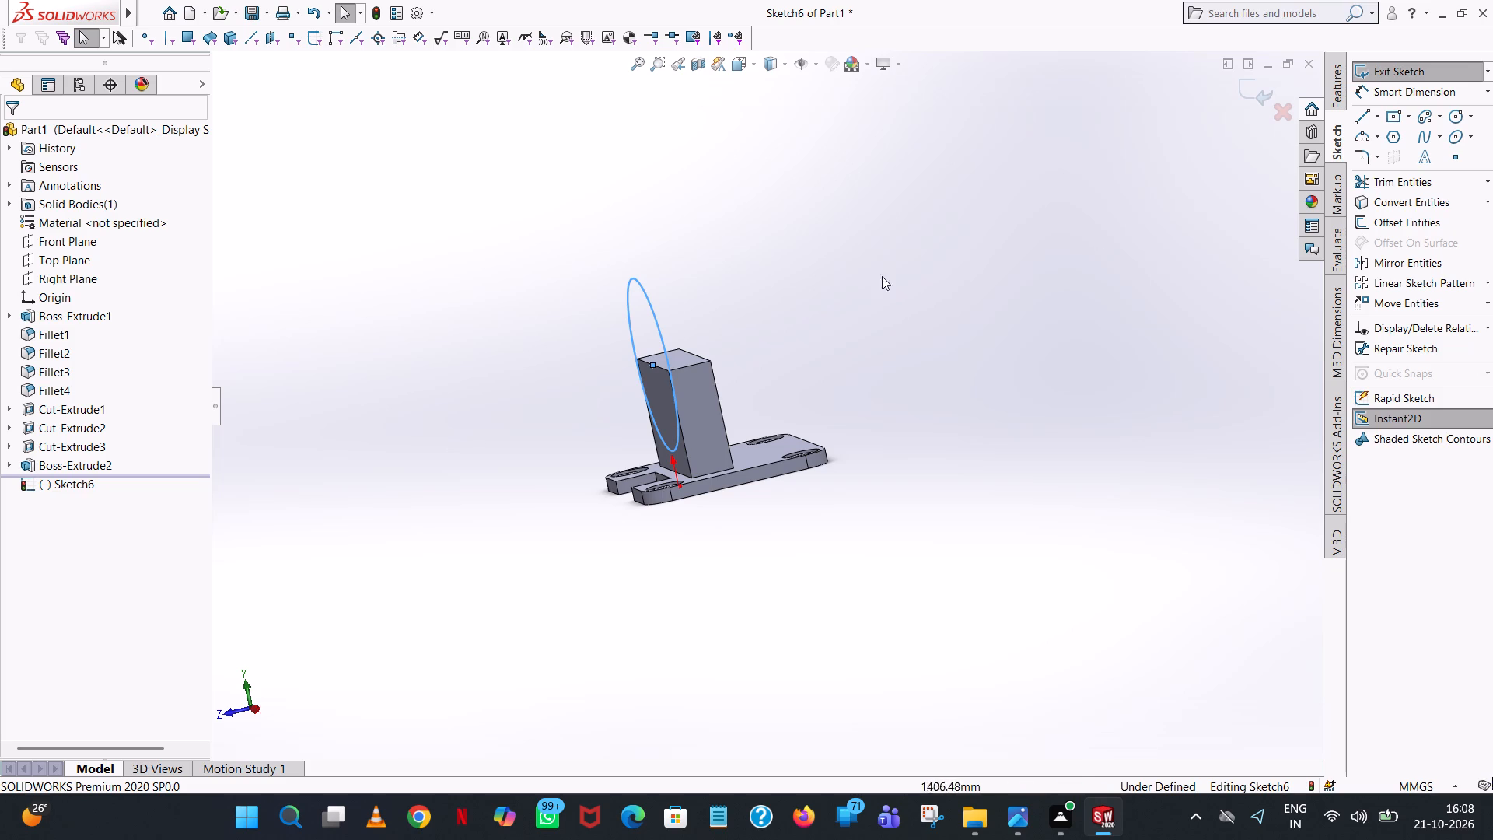
middle_click_drag(932, 331, 1013, 298)
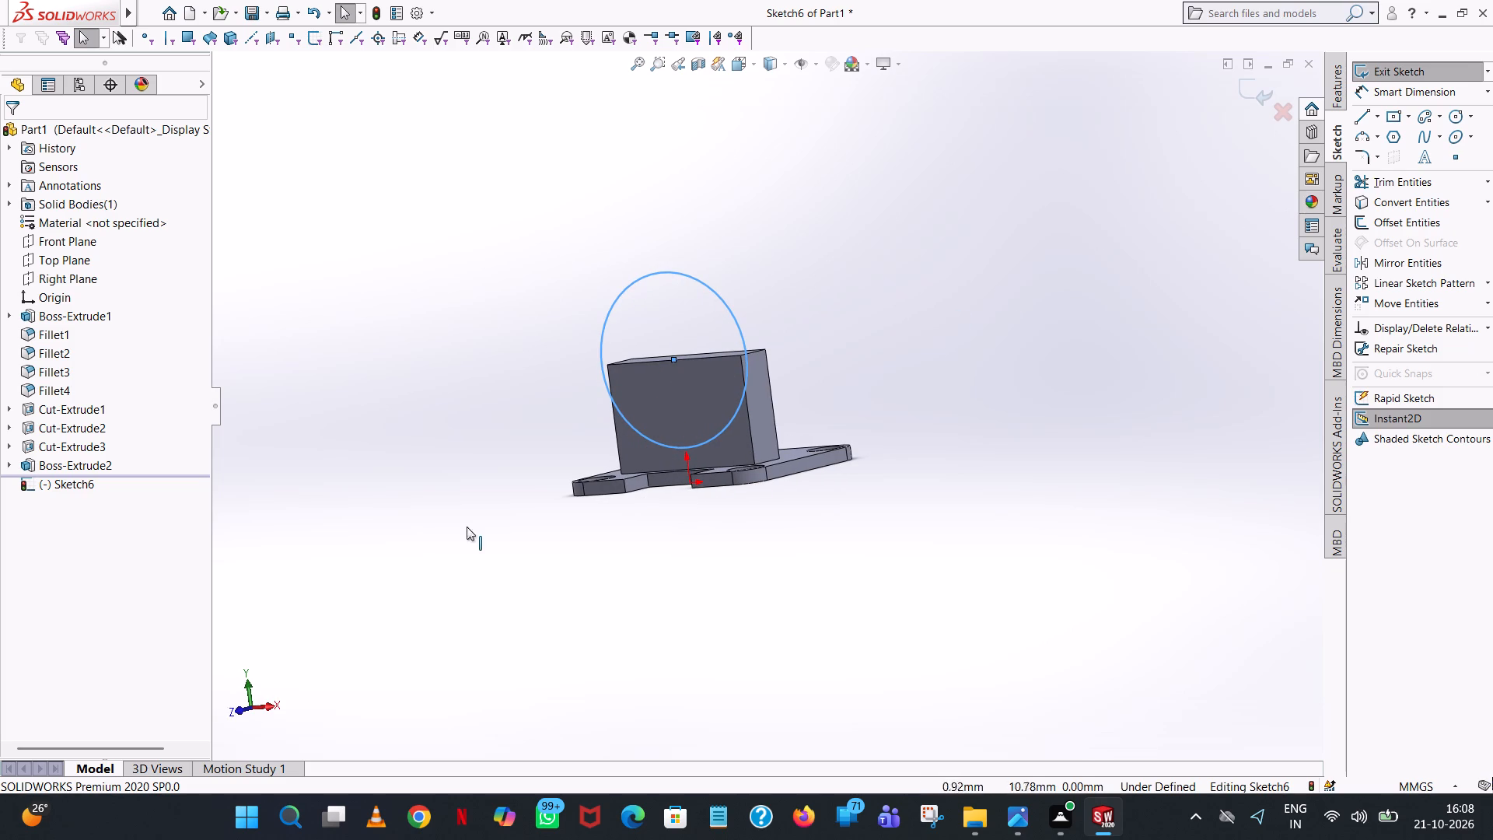
left_click(1436, 86)
left_click(716, 296)
left_click(934, 239)
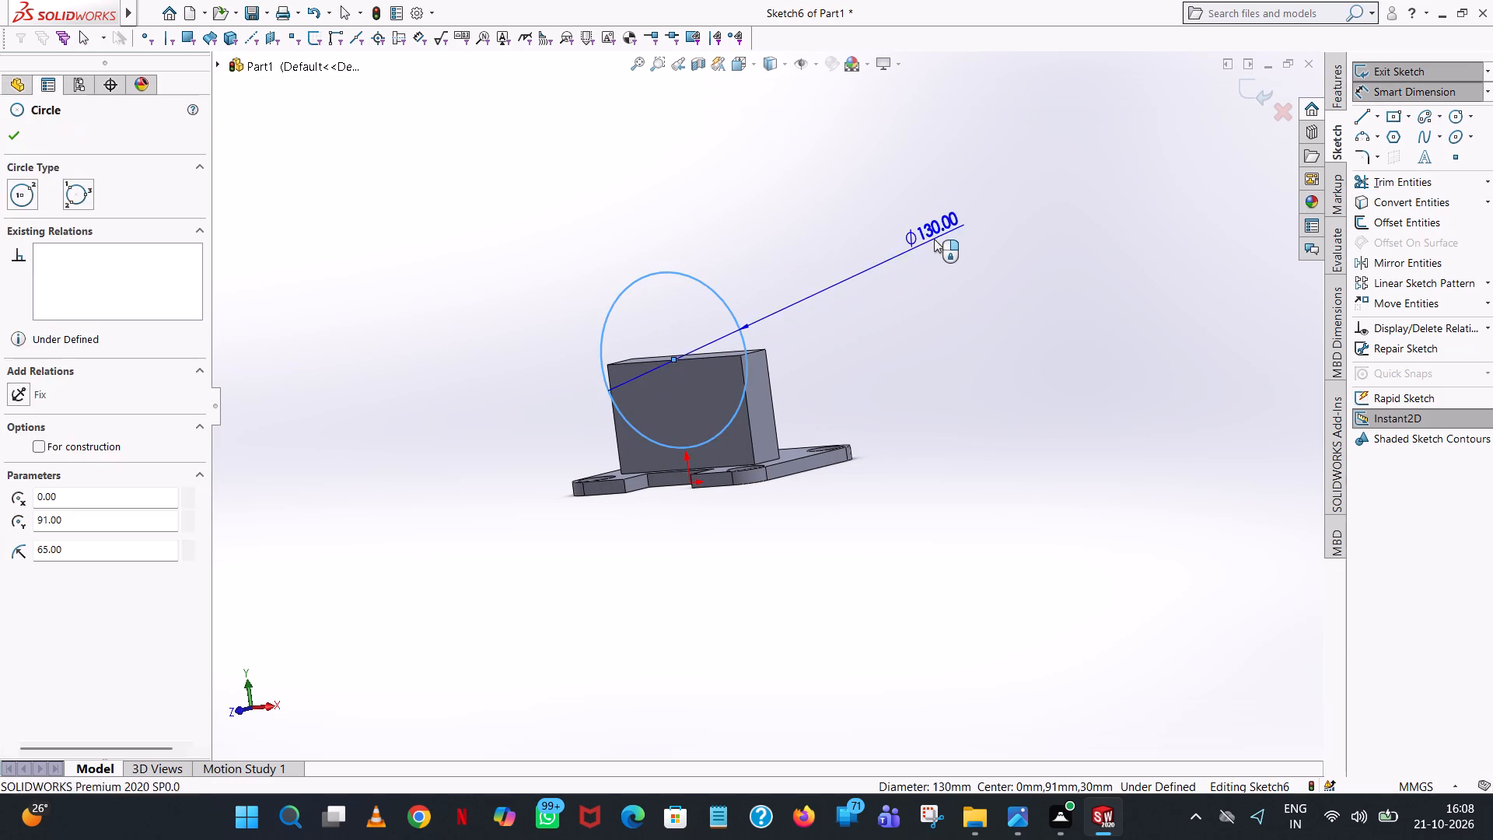
left_click(874, 216)
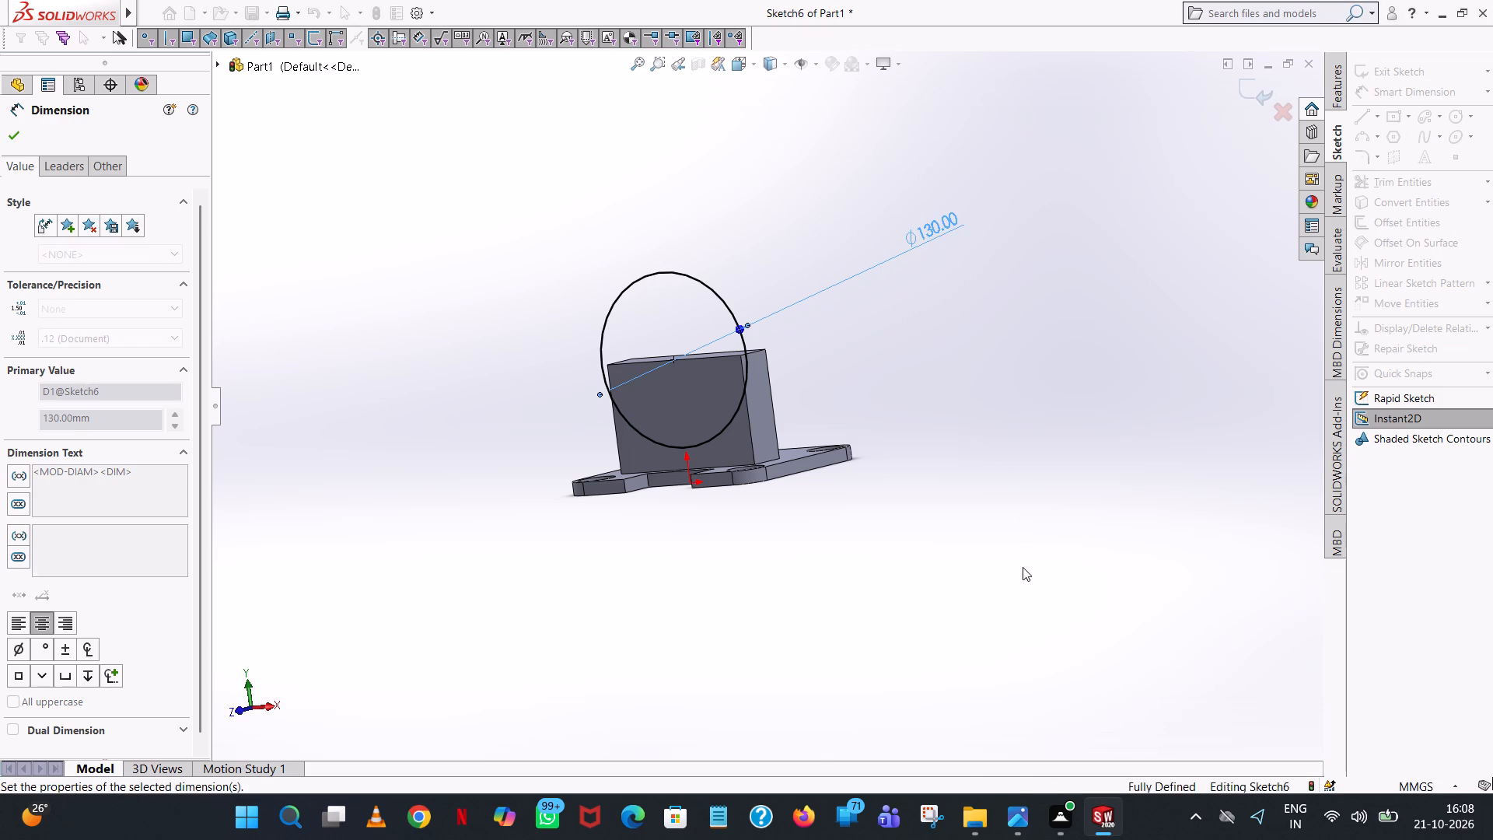
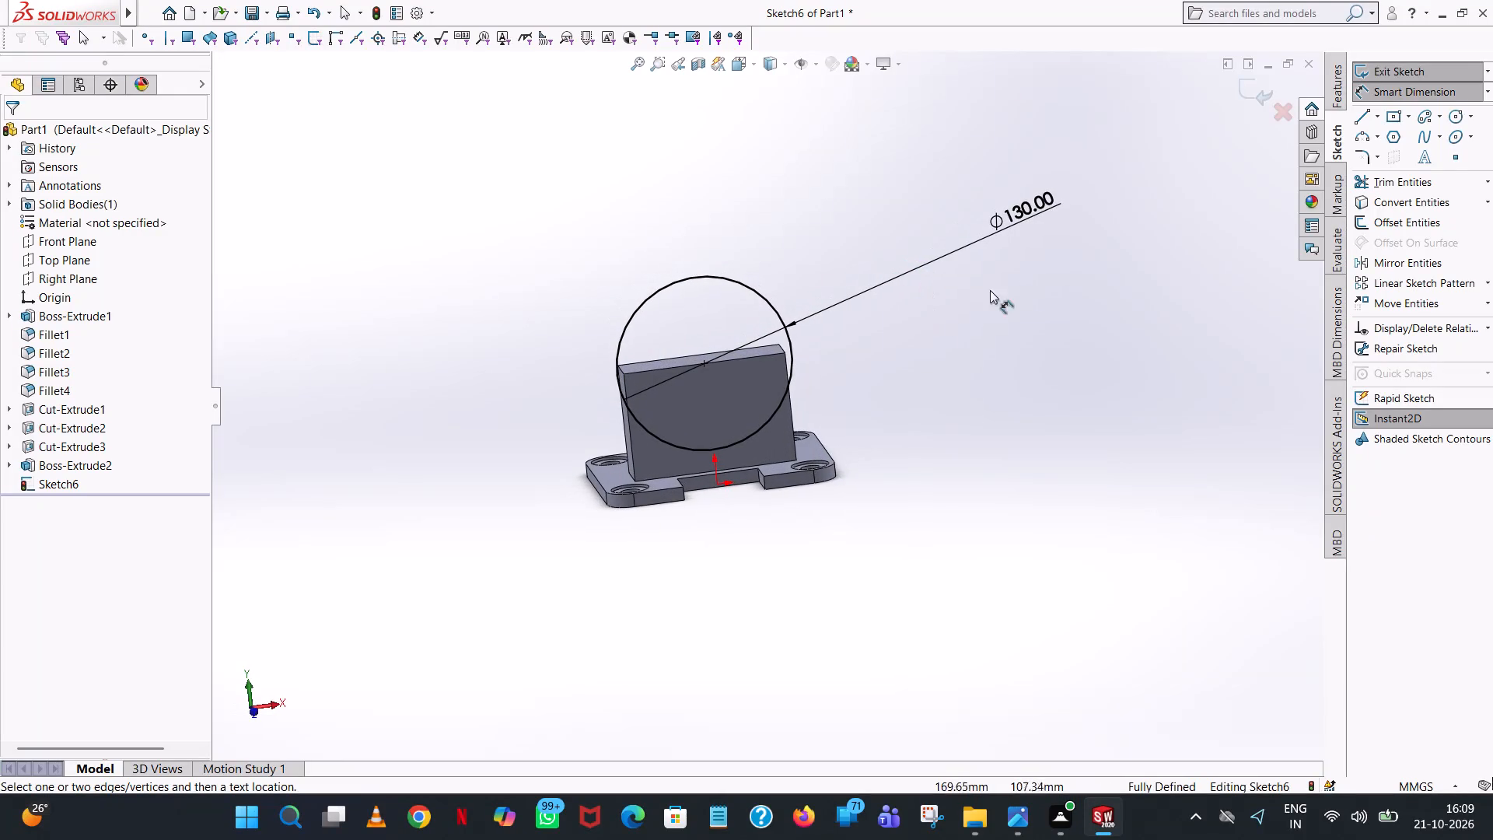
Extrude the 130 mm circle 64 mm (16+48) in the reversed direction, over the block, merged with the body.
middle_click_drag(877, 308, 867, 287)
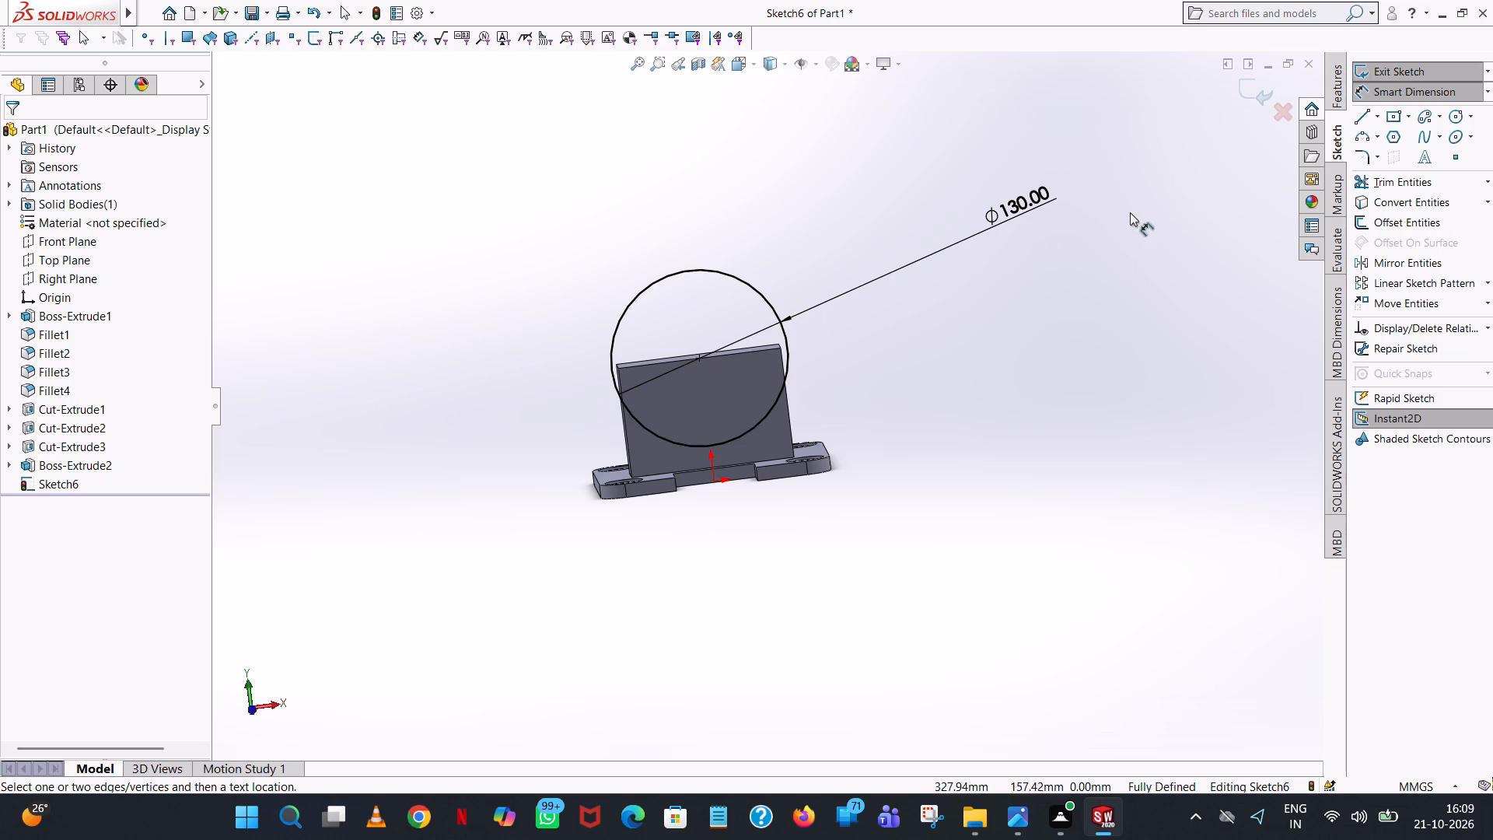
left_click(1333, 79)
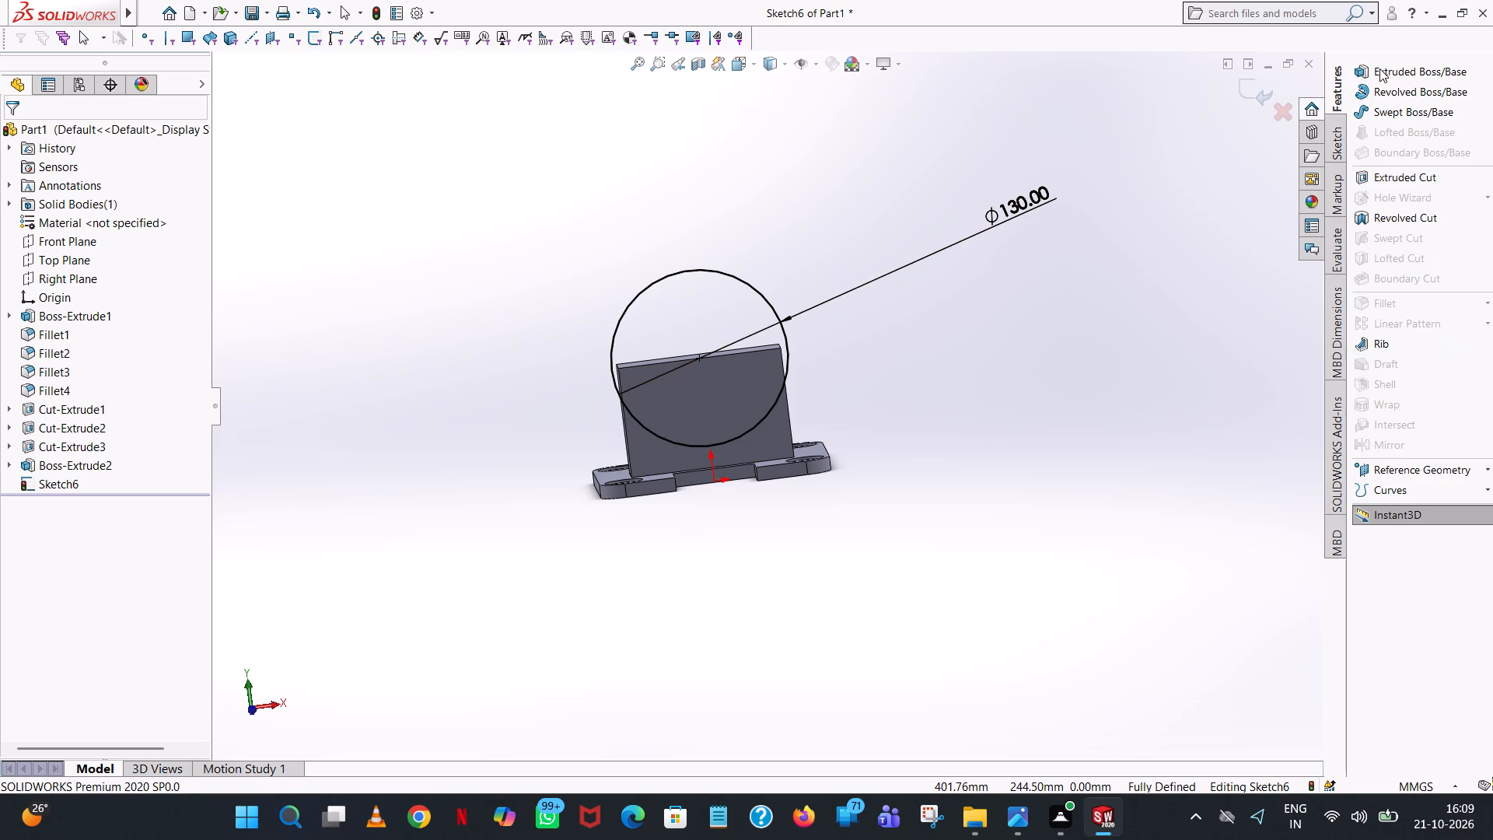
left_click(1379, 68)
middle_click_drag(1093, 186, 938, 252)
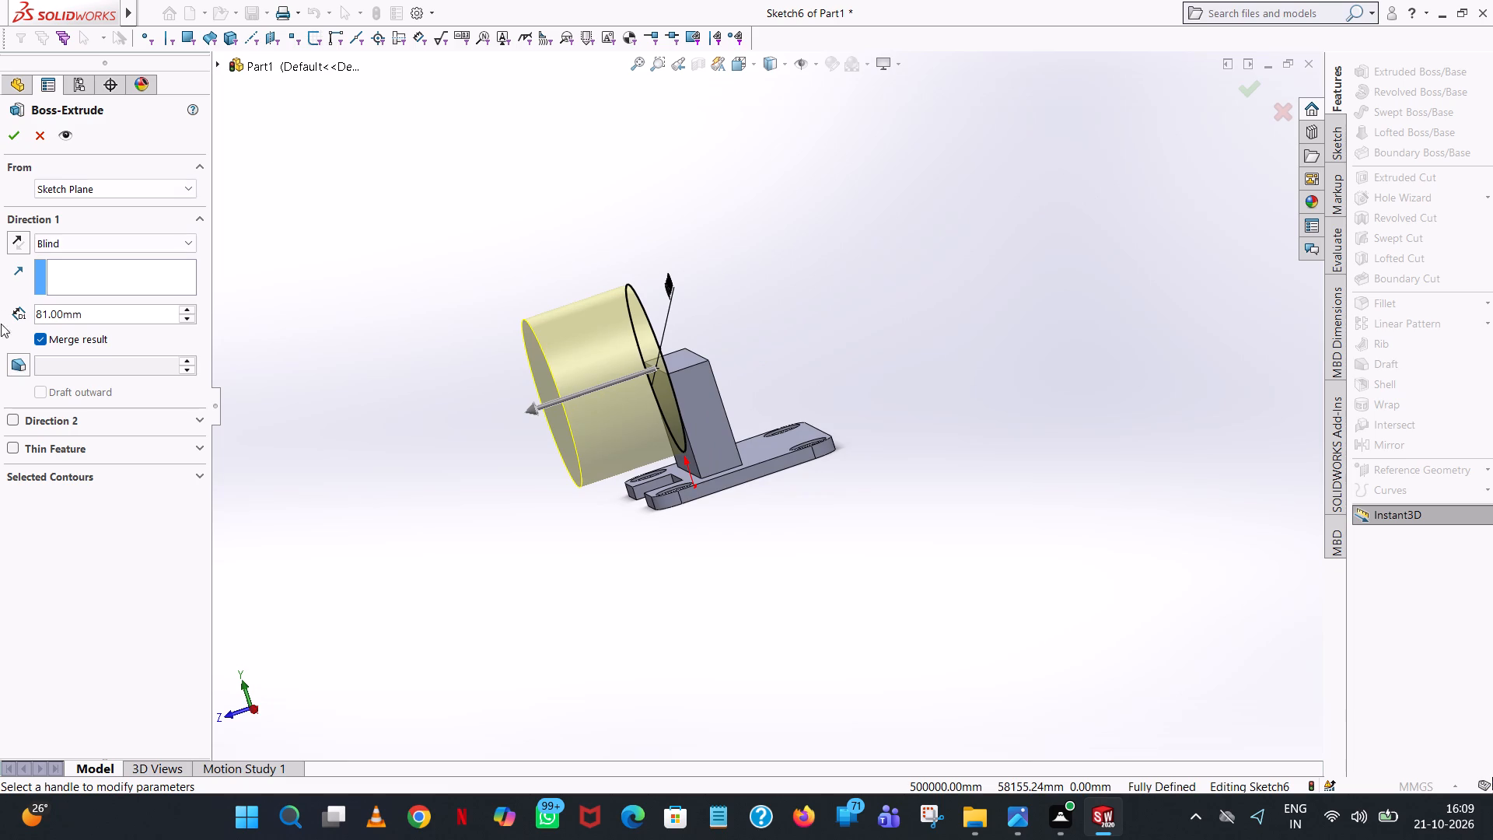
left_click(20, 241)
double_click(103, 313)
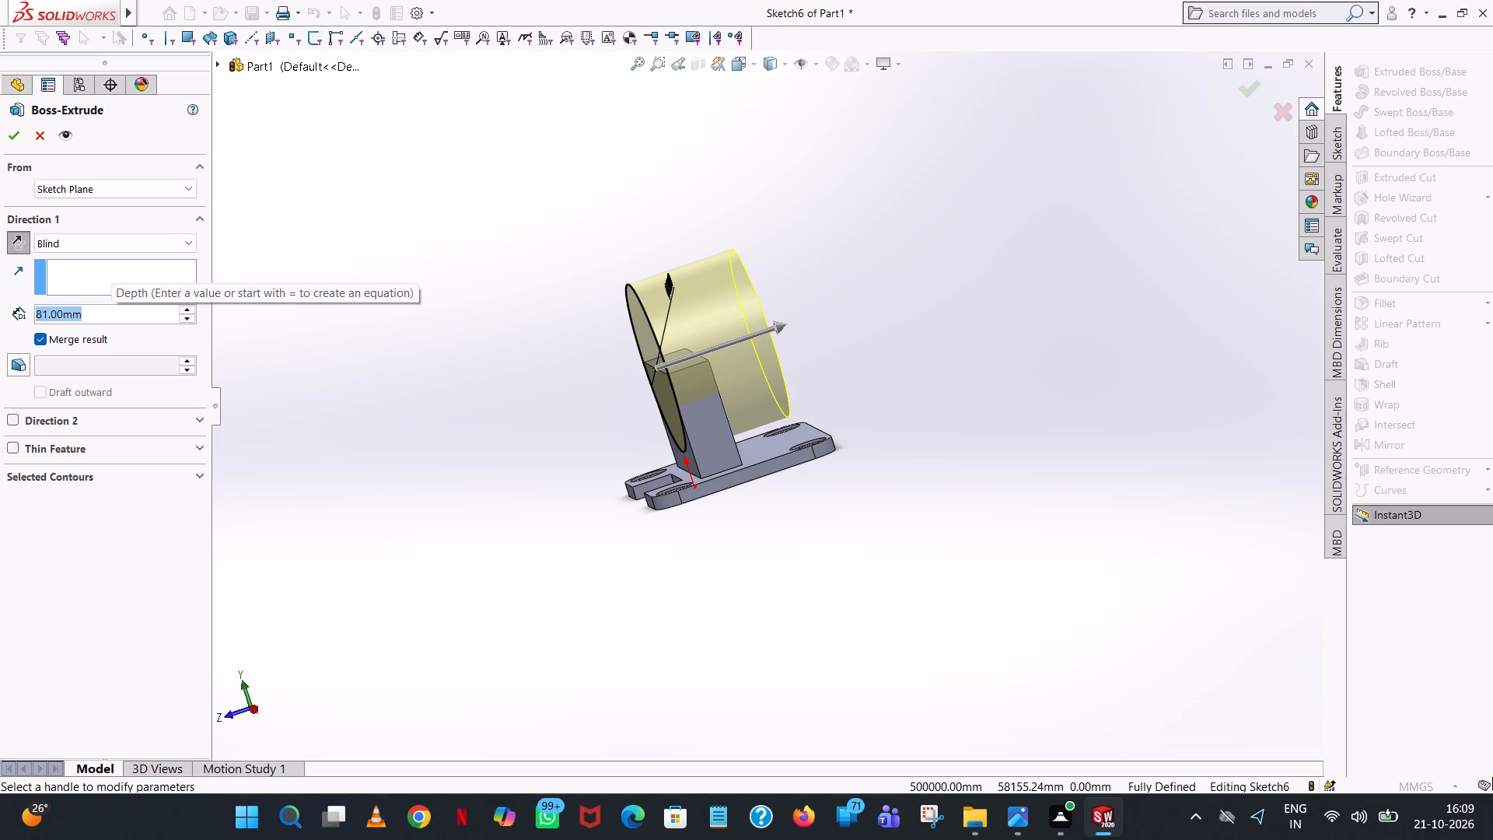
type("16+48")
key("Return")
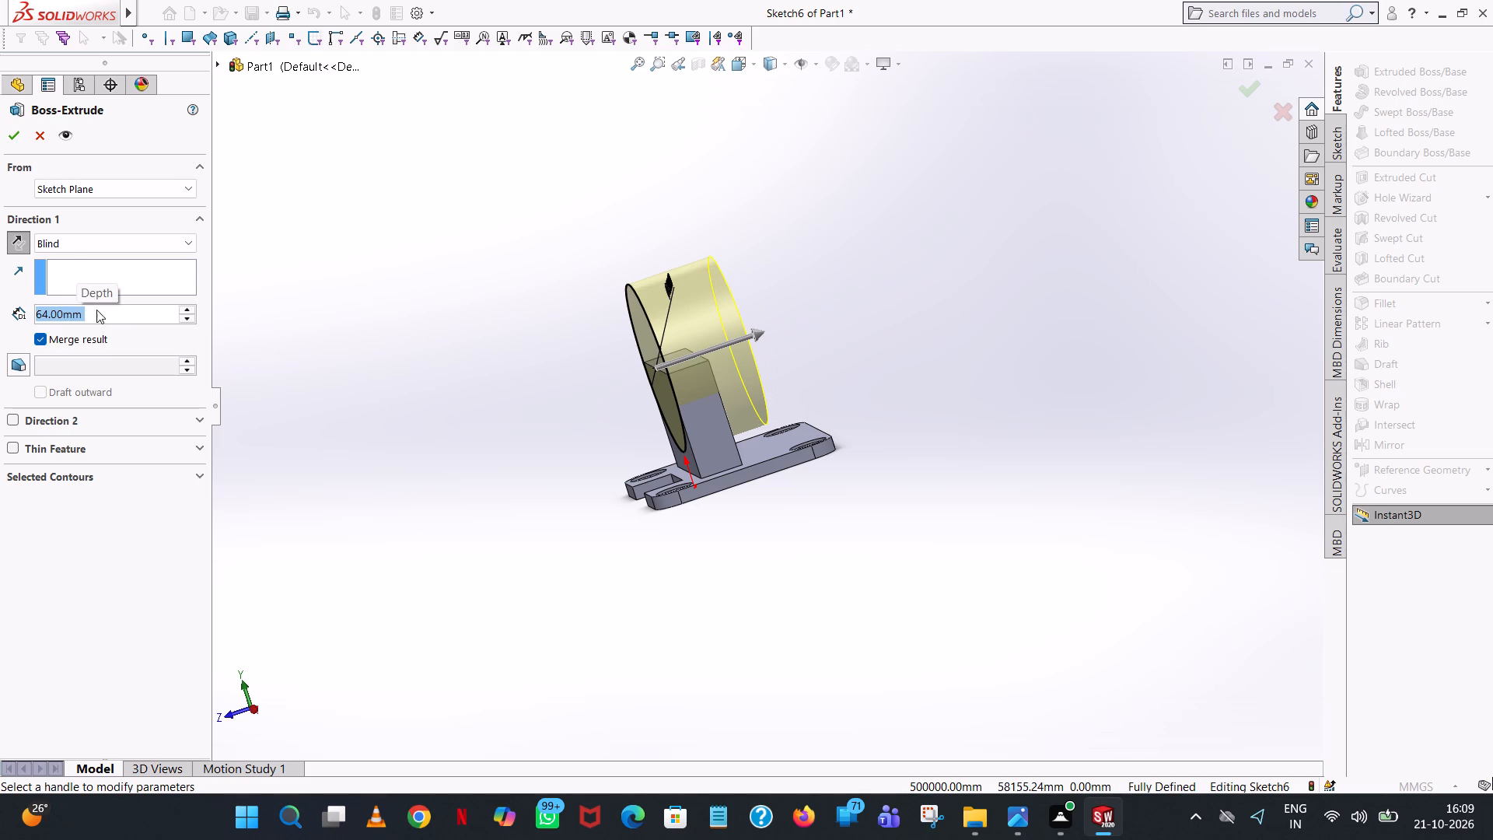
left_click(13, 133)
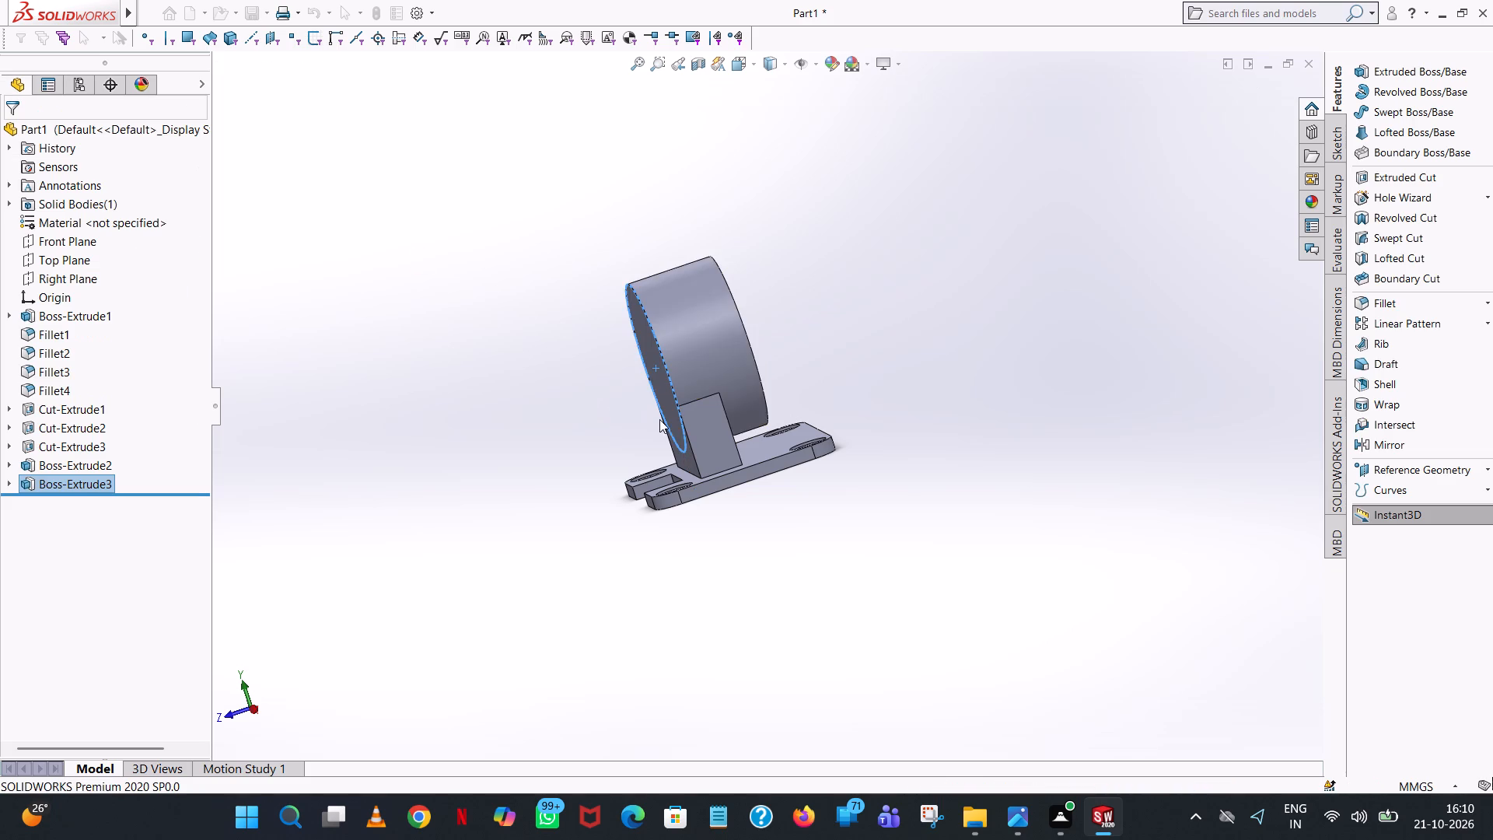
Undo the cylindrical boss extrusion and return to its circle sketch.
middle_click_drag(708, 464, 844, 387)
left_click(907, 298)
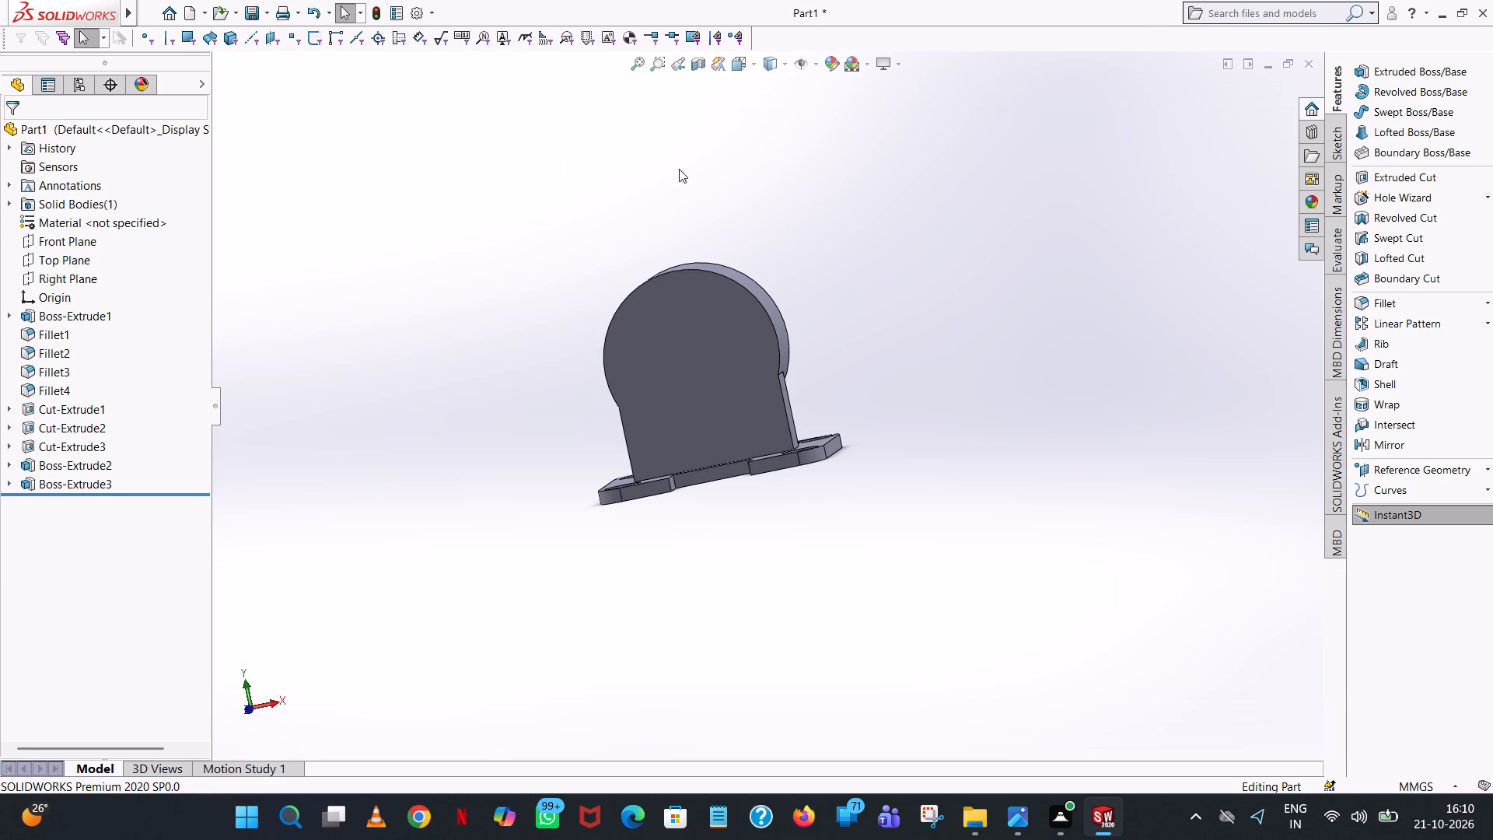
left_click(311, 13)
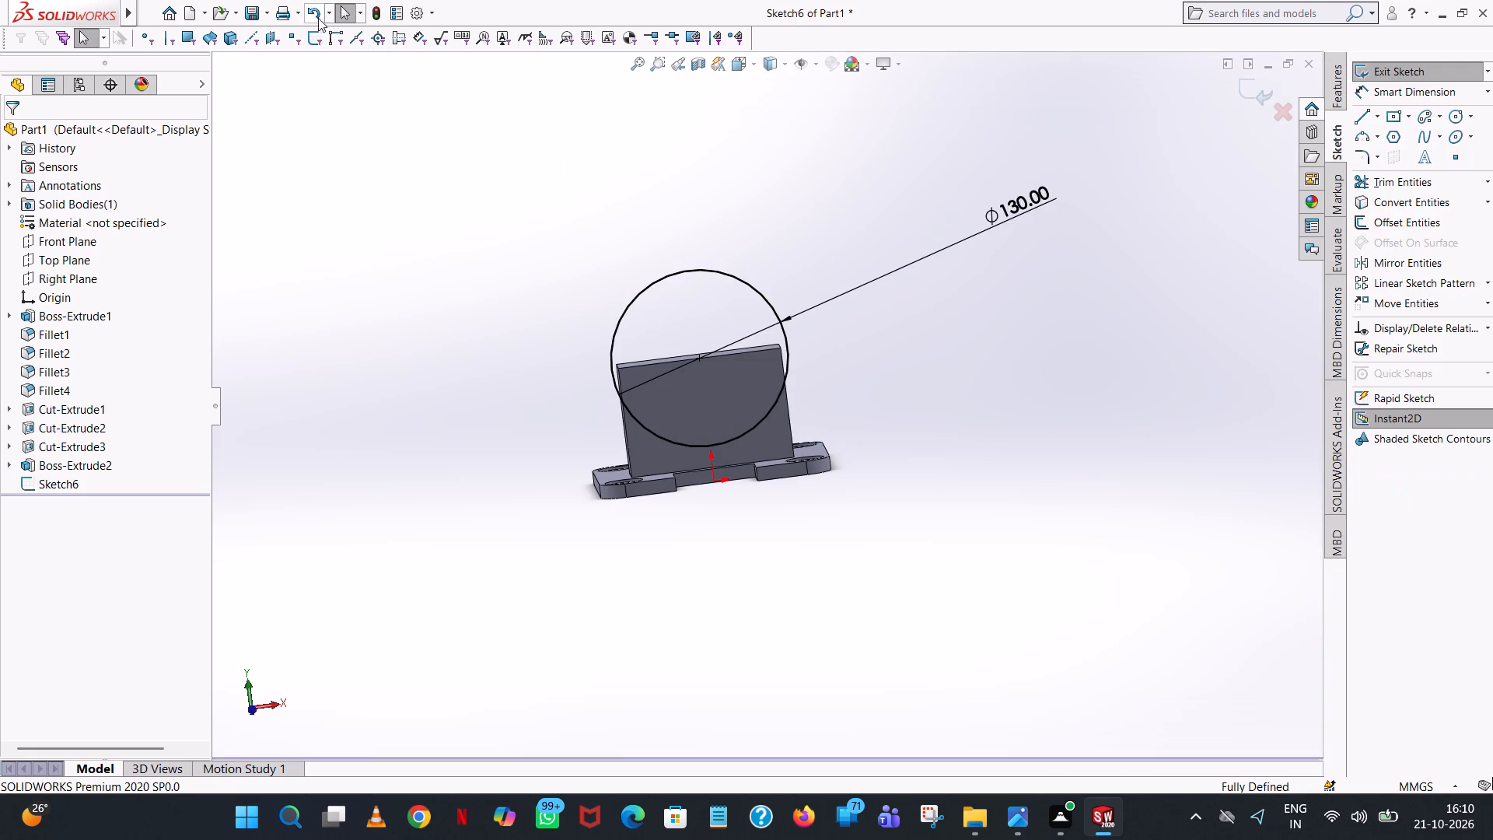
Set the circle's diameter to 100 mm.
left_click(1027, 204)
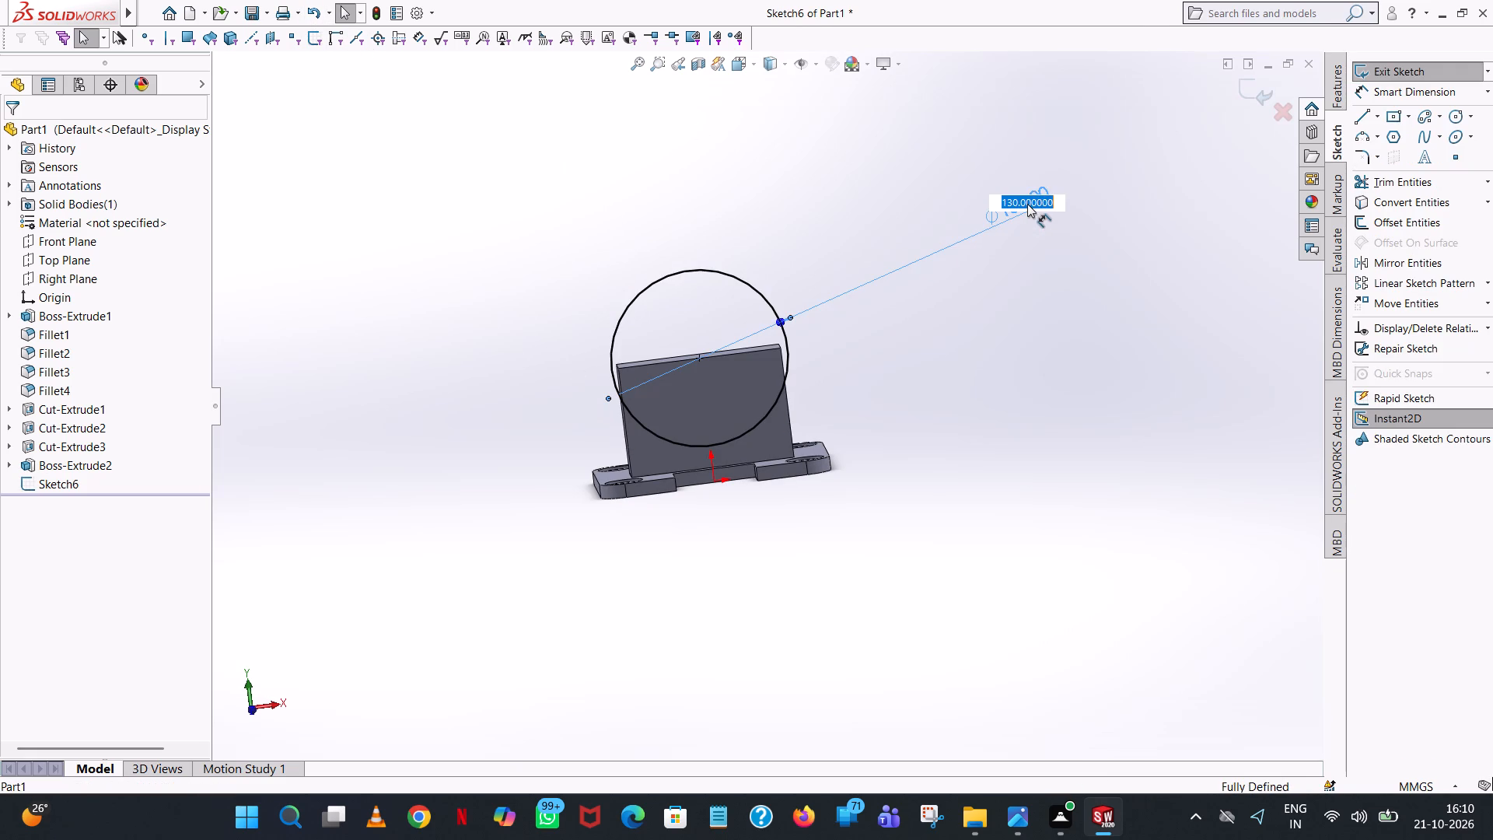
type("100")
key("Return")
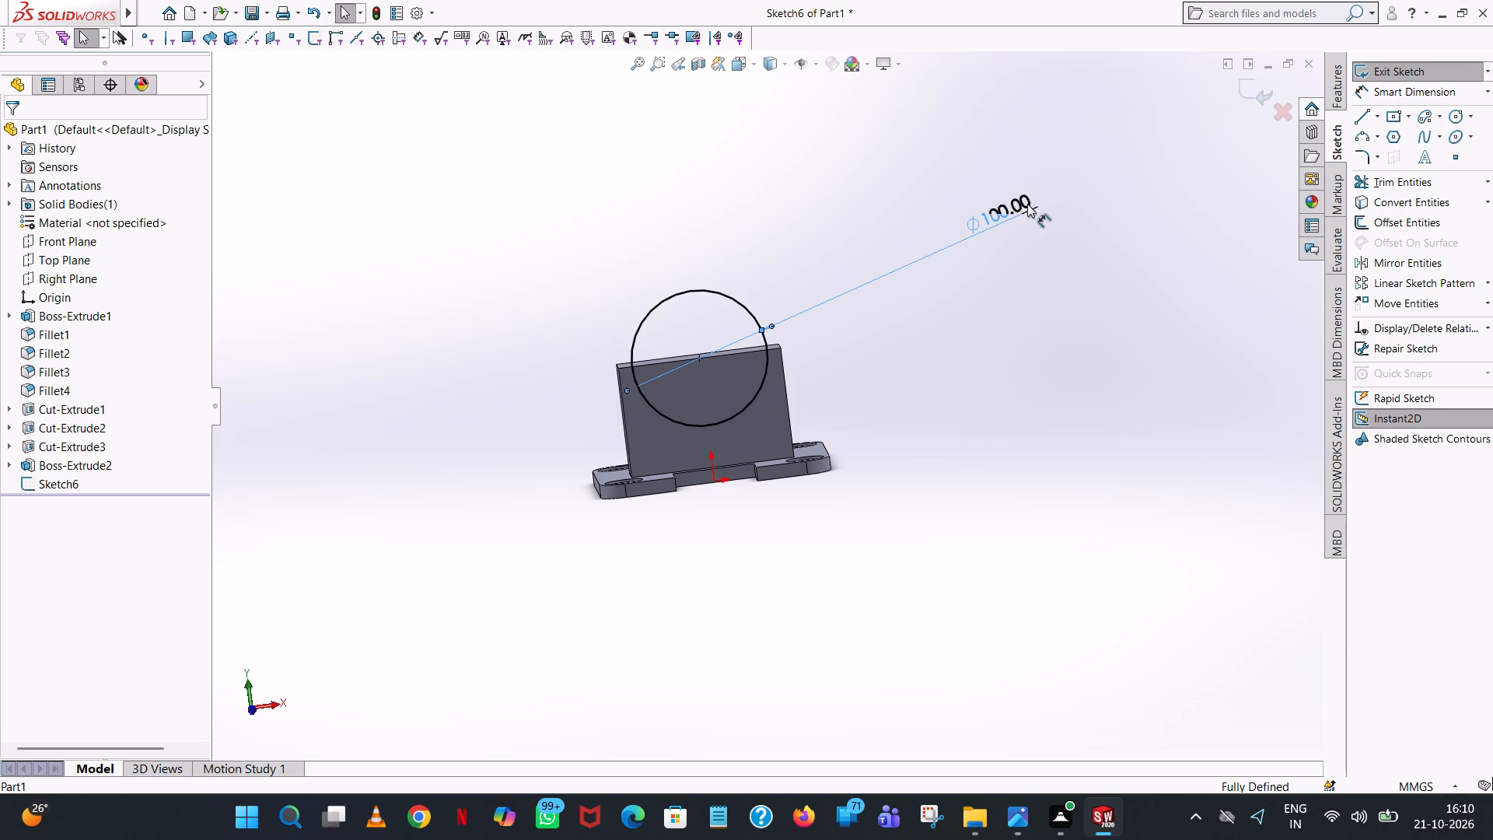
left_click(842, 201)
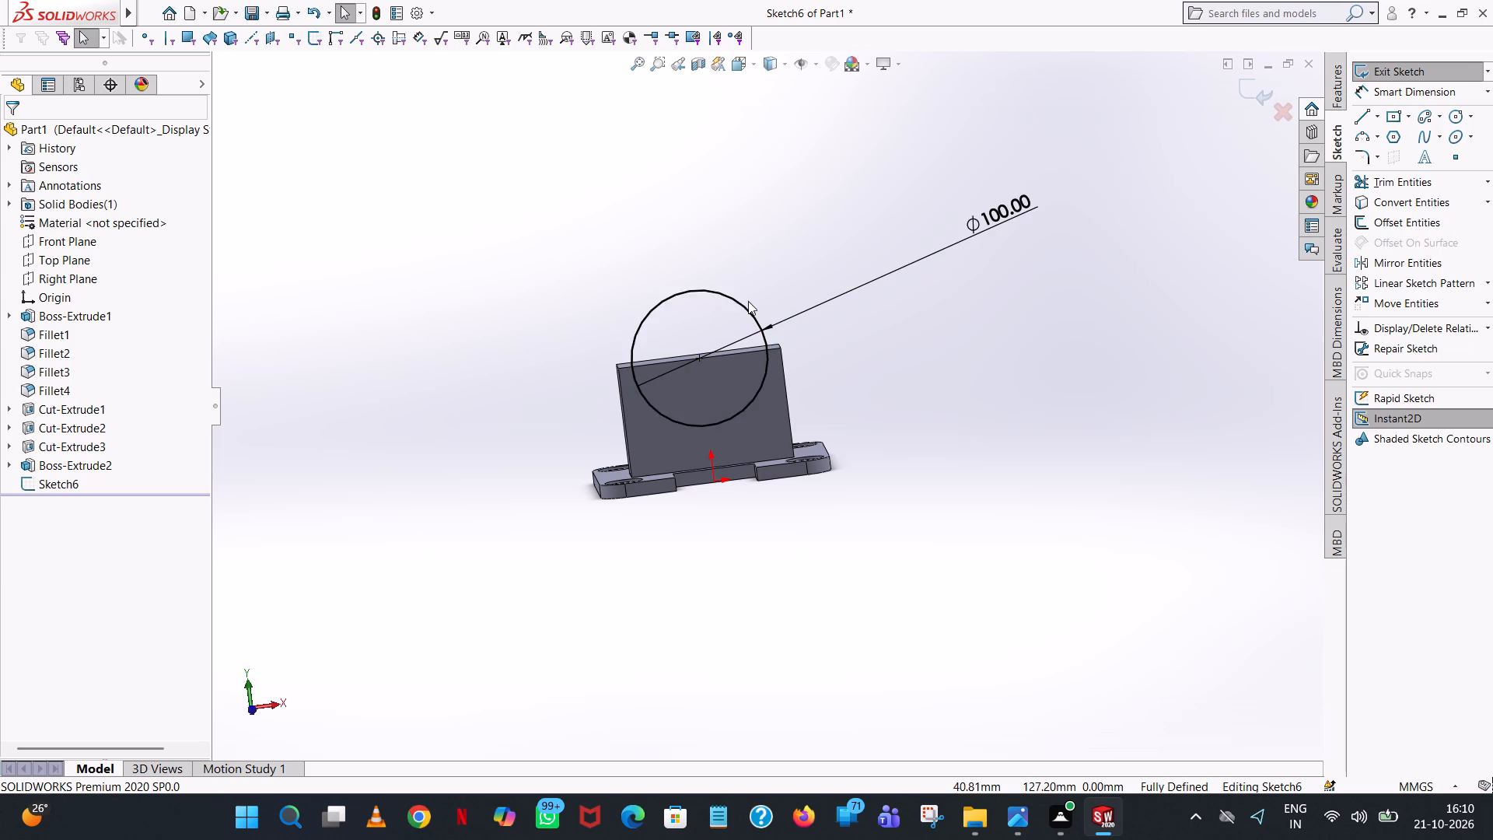
Set the circle's diameter to 120 mm, matching the upright block's width.
double_click(1009, 204)
type("120")
key("Return")
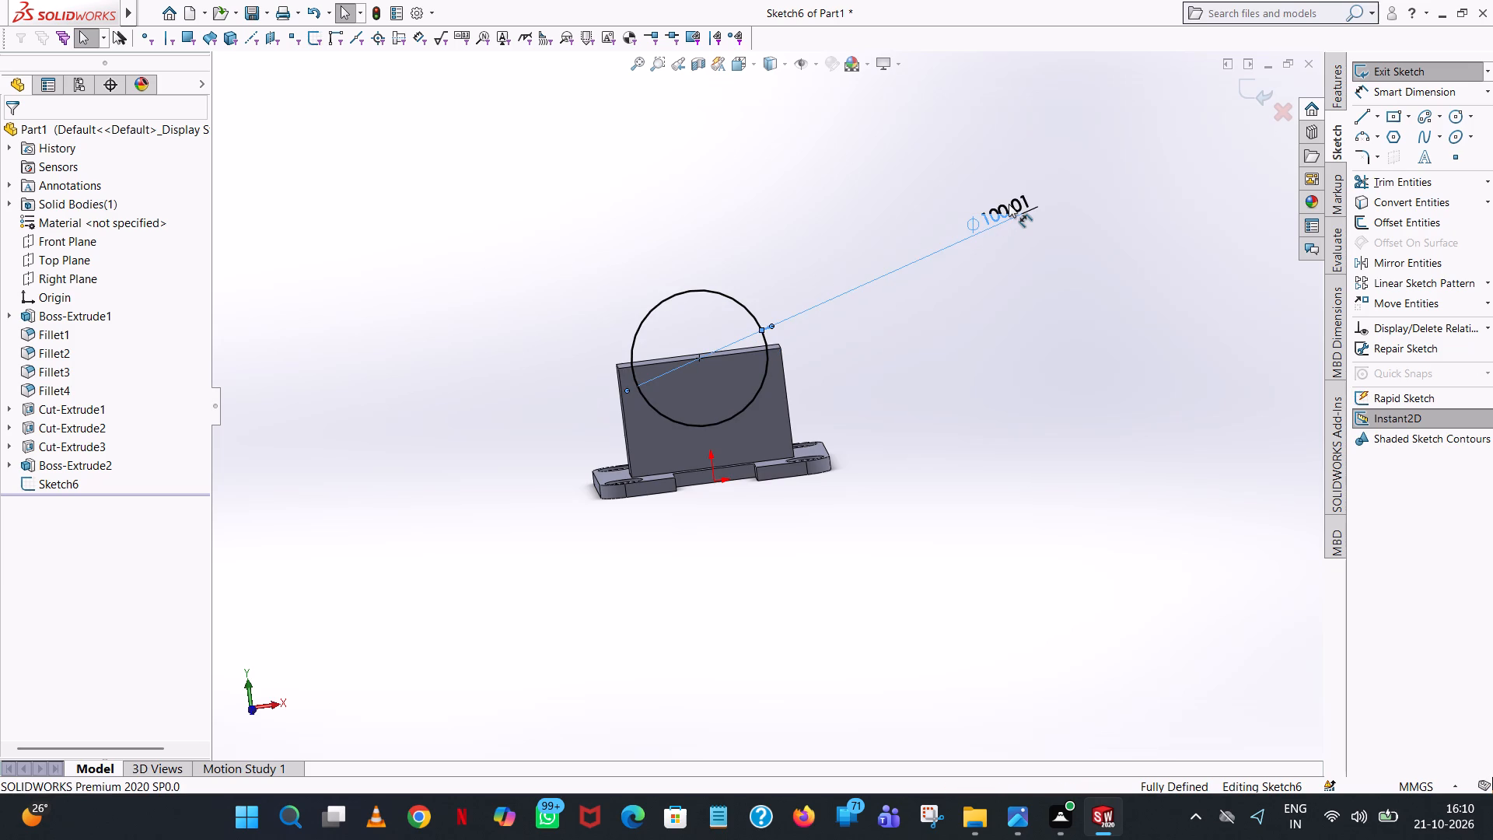
left_click(1009, 204)
left_click(1002, 212)
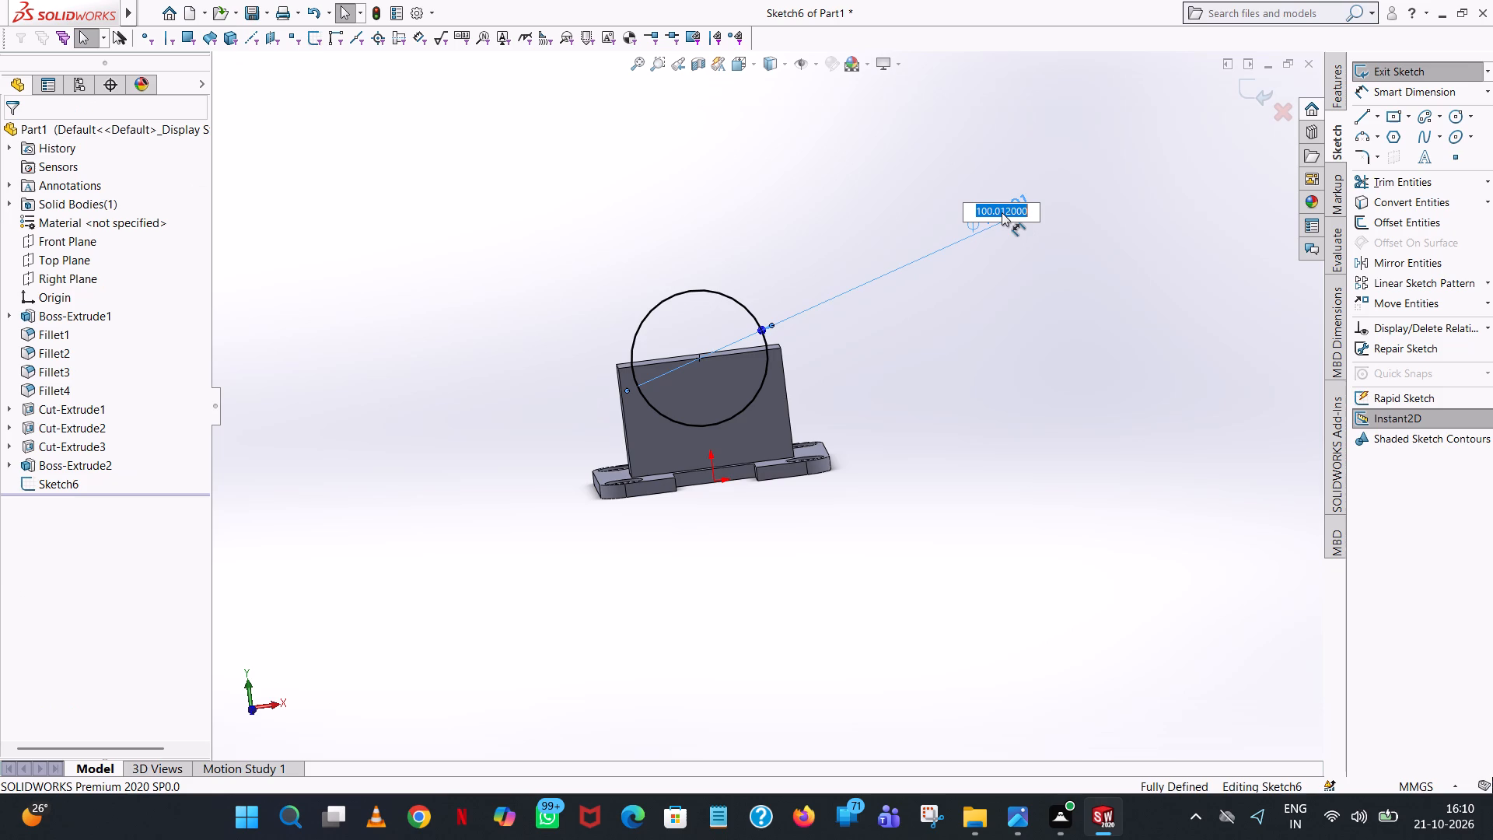
key("BackSpace")
type("120")
key("Return")
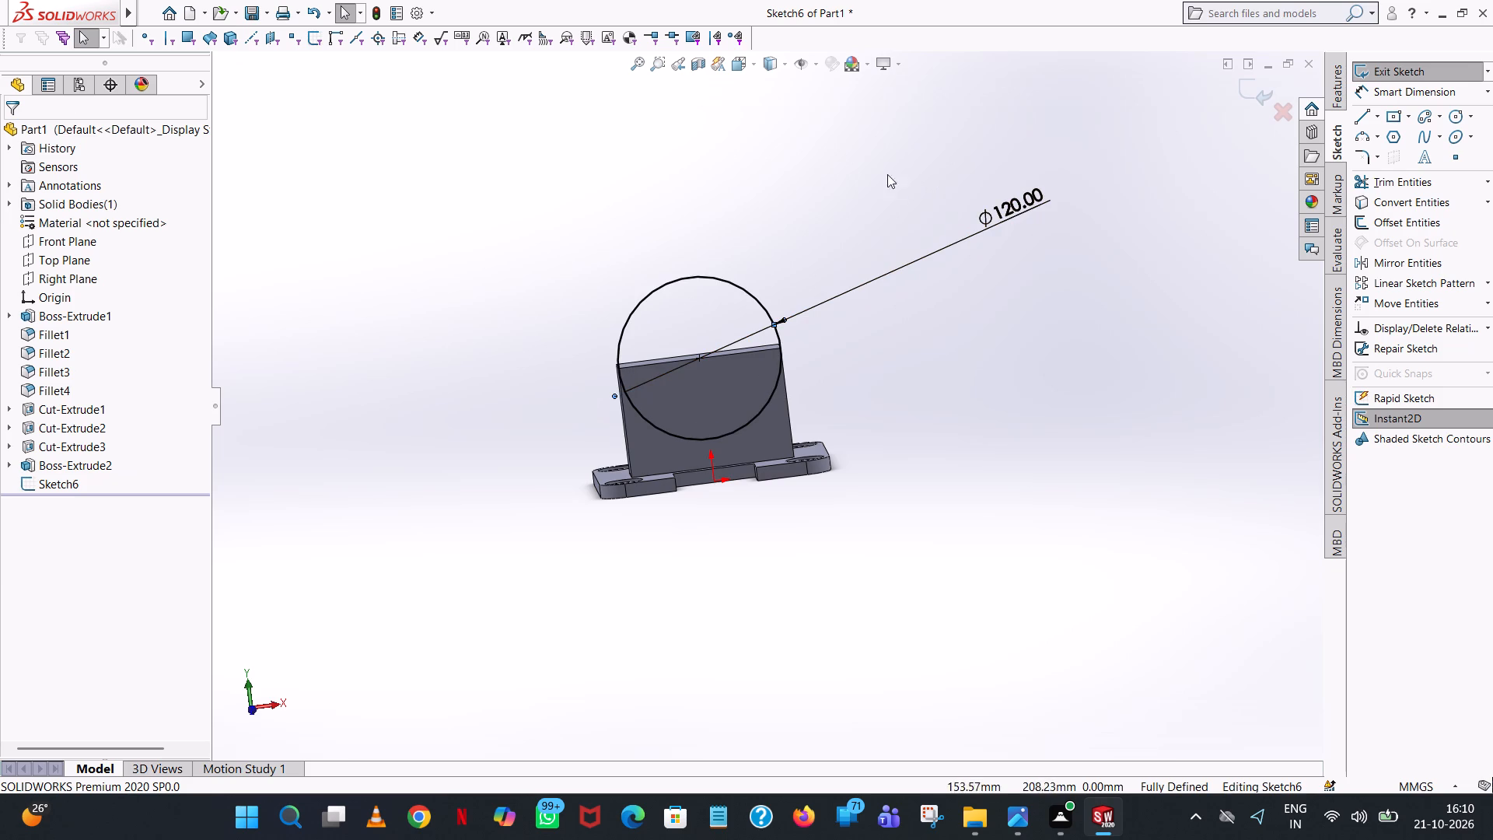
left_click(632, 182)
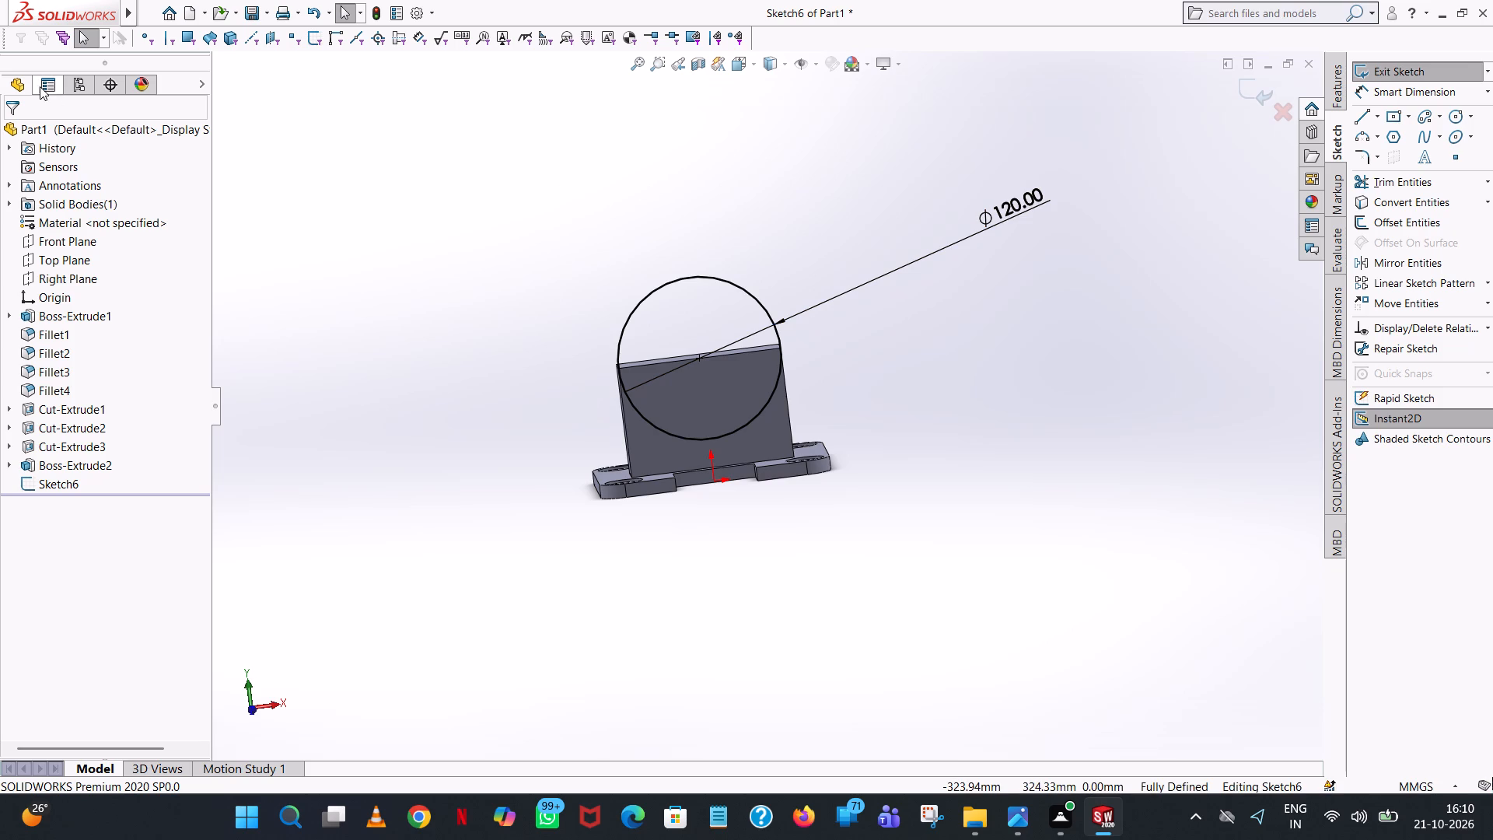
Extrude the 120 mm circle 64 mm (48+16) in the reversed direction, over the block, with Merge result on.
middle_click_drag(774, 212, 714, 241)
scroll(774, 212, "down", 1)
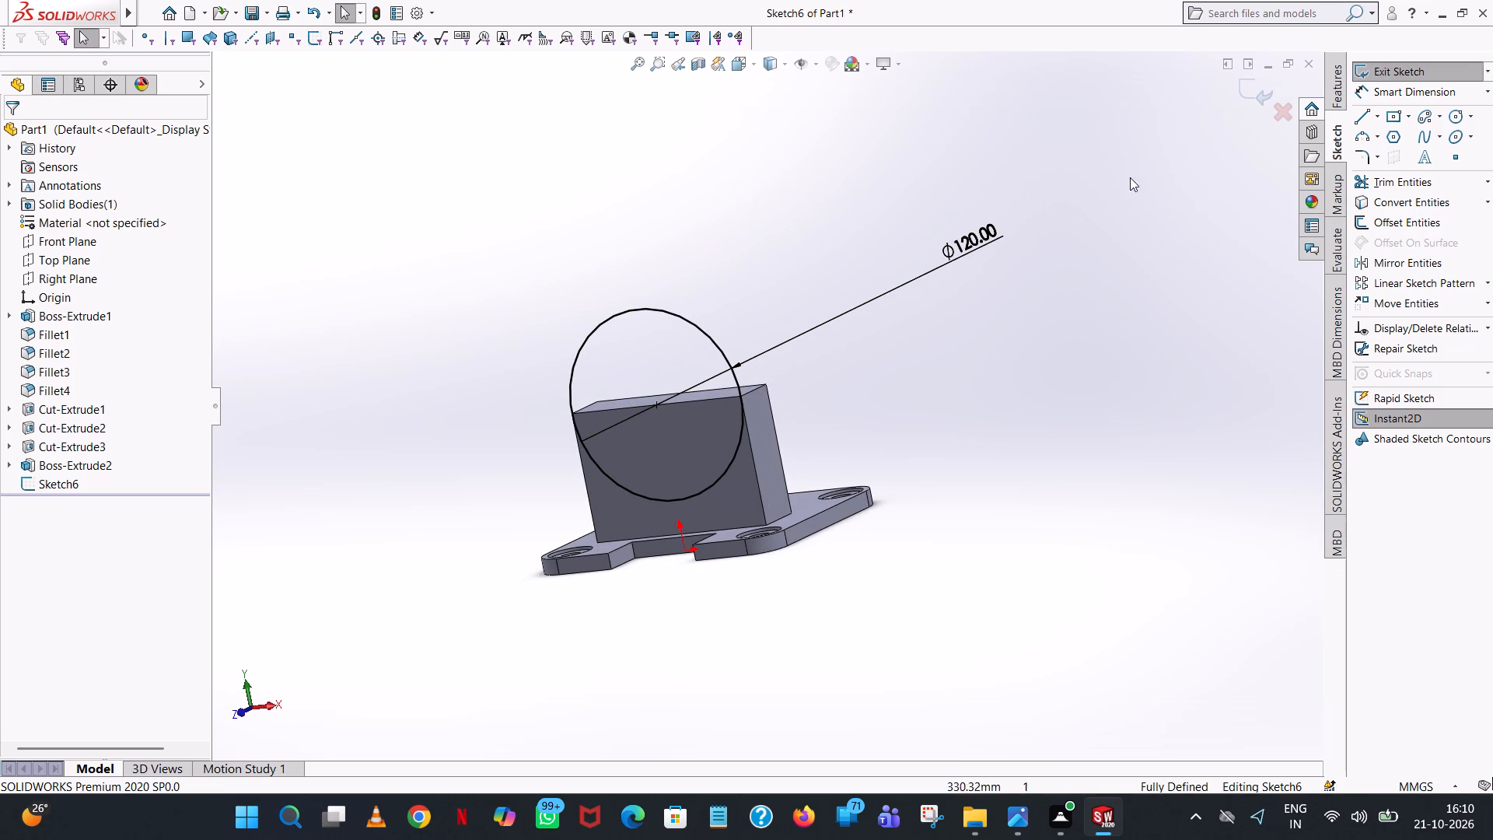
left_click(1344, 77)
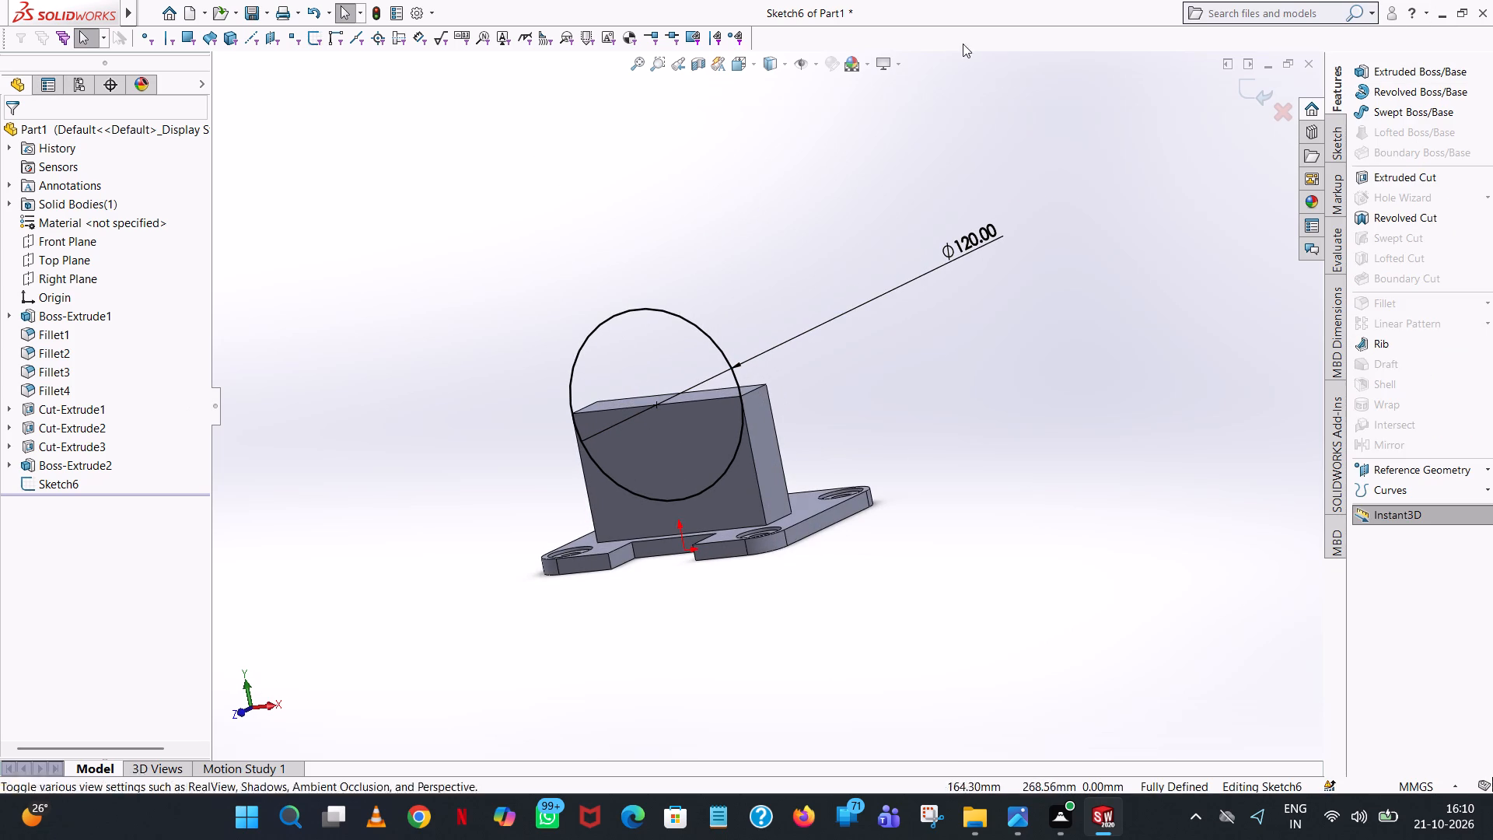
left_click(1406, 63)
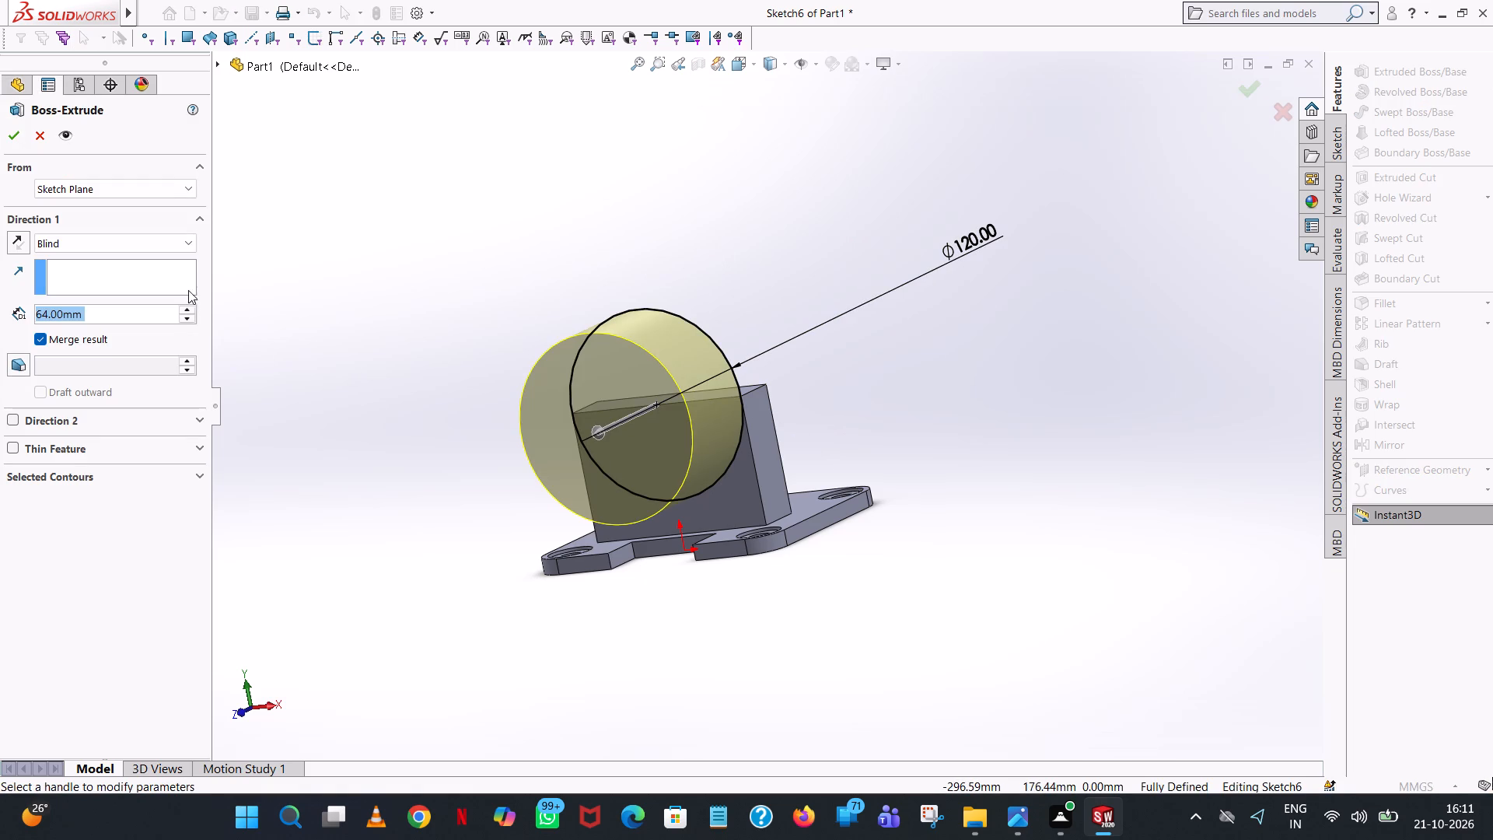
left_click(18, 238)
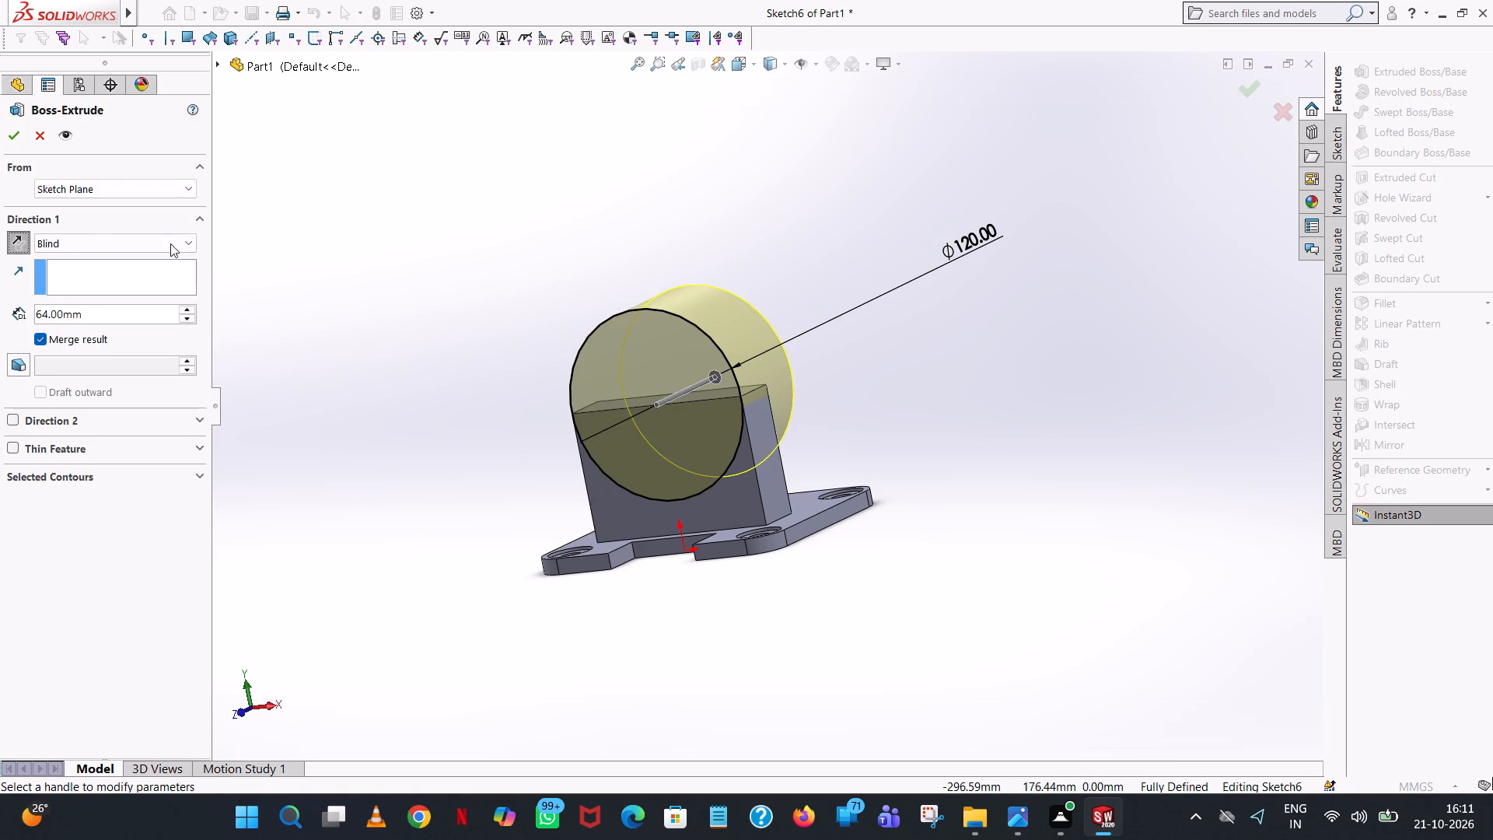
double_click(92, 320)
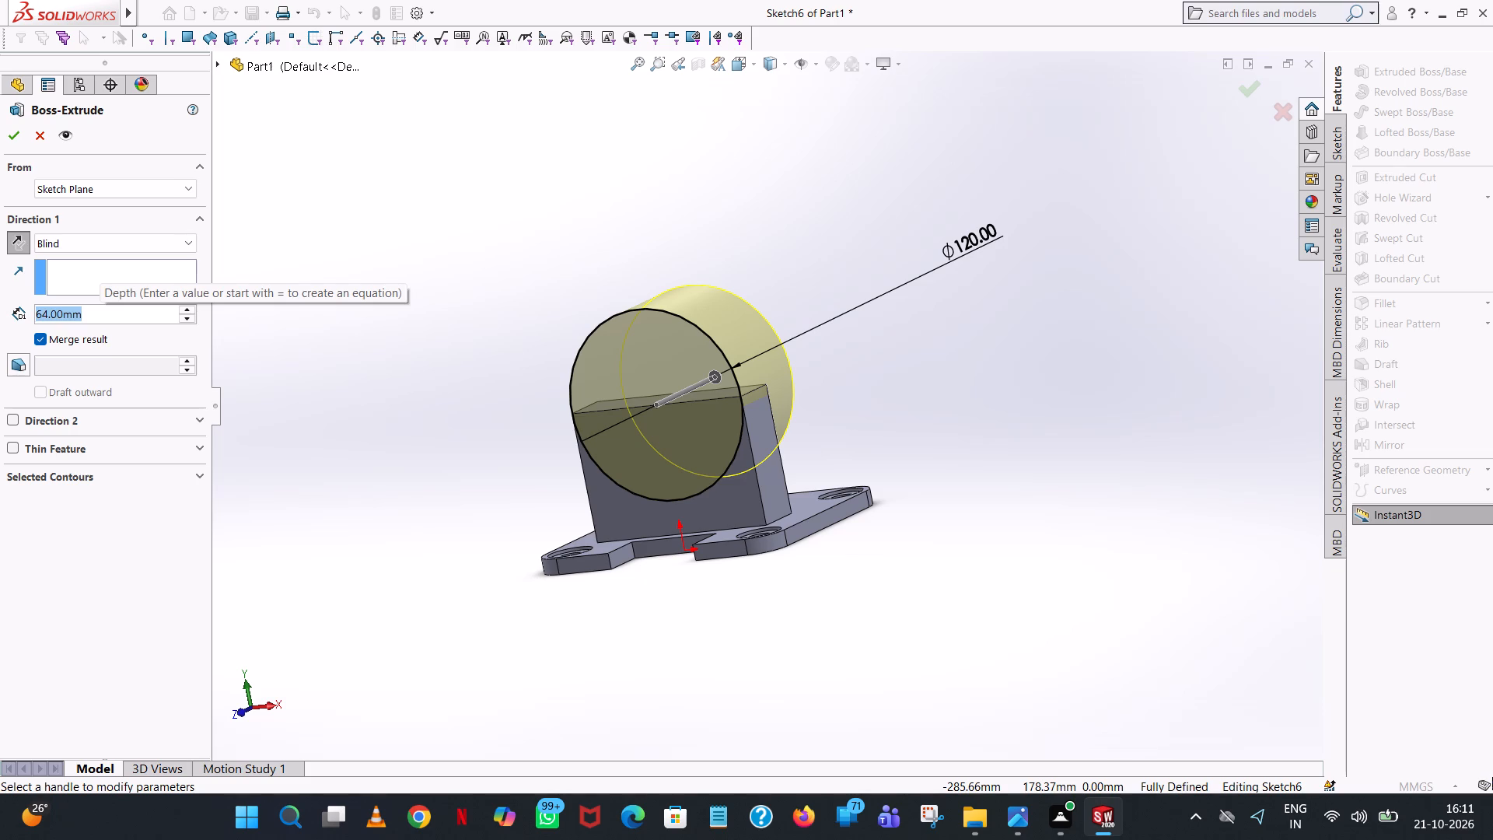
type("48+")
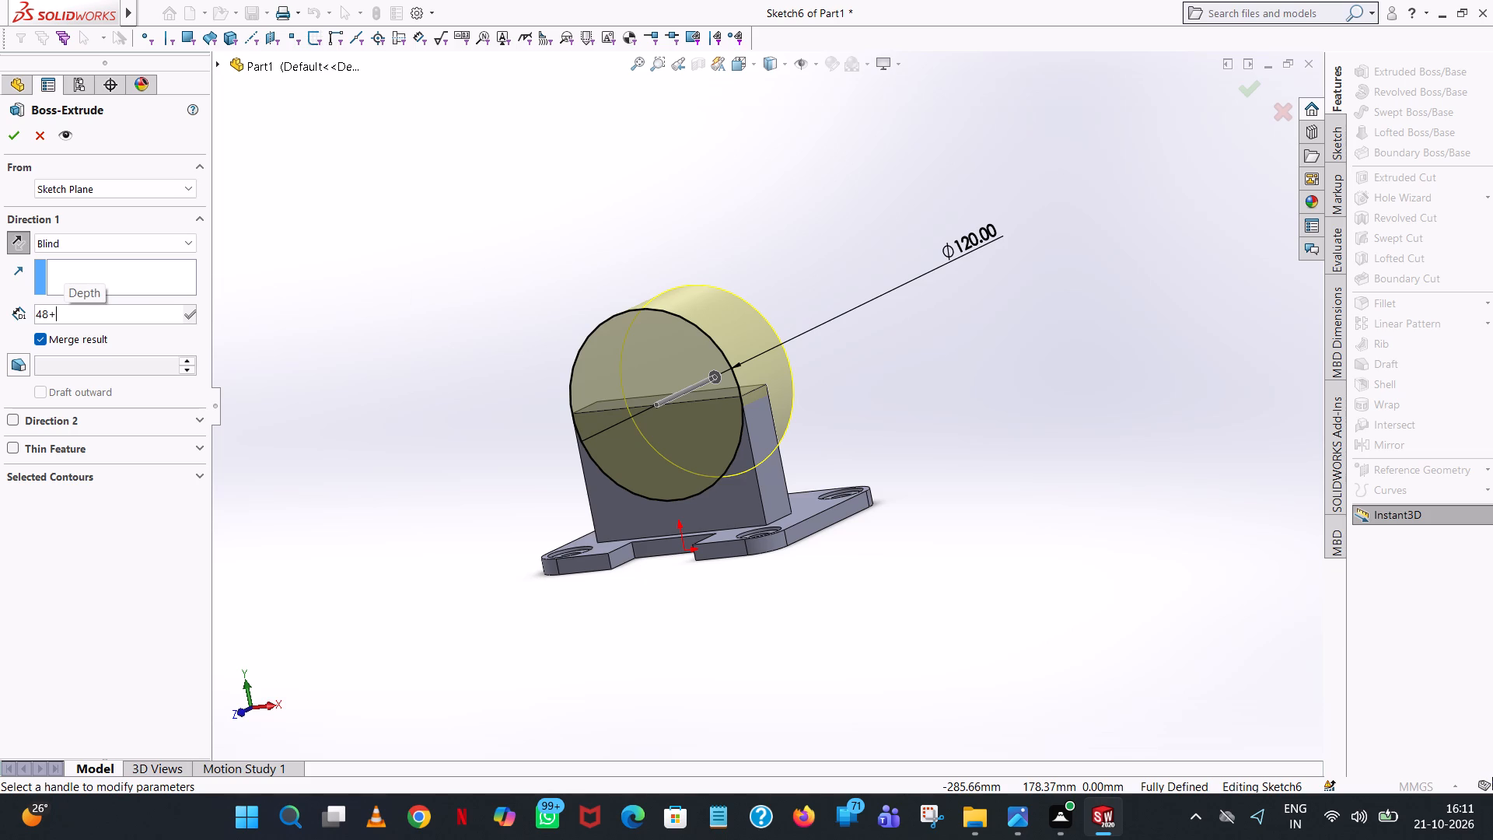
type("16")
key("Return")
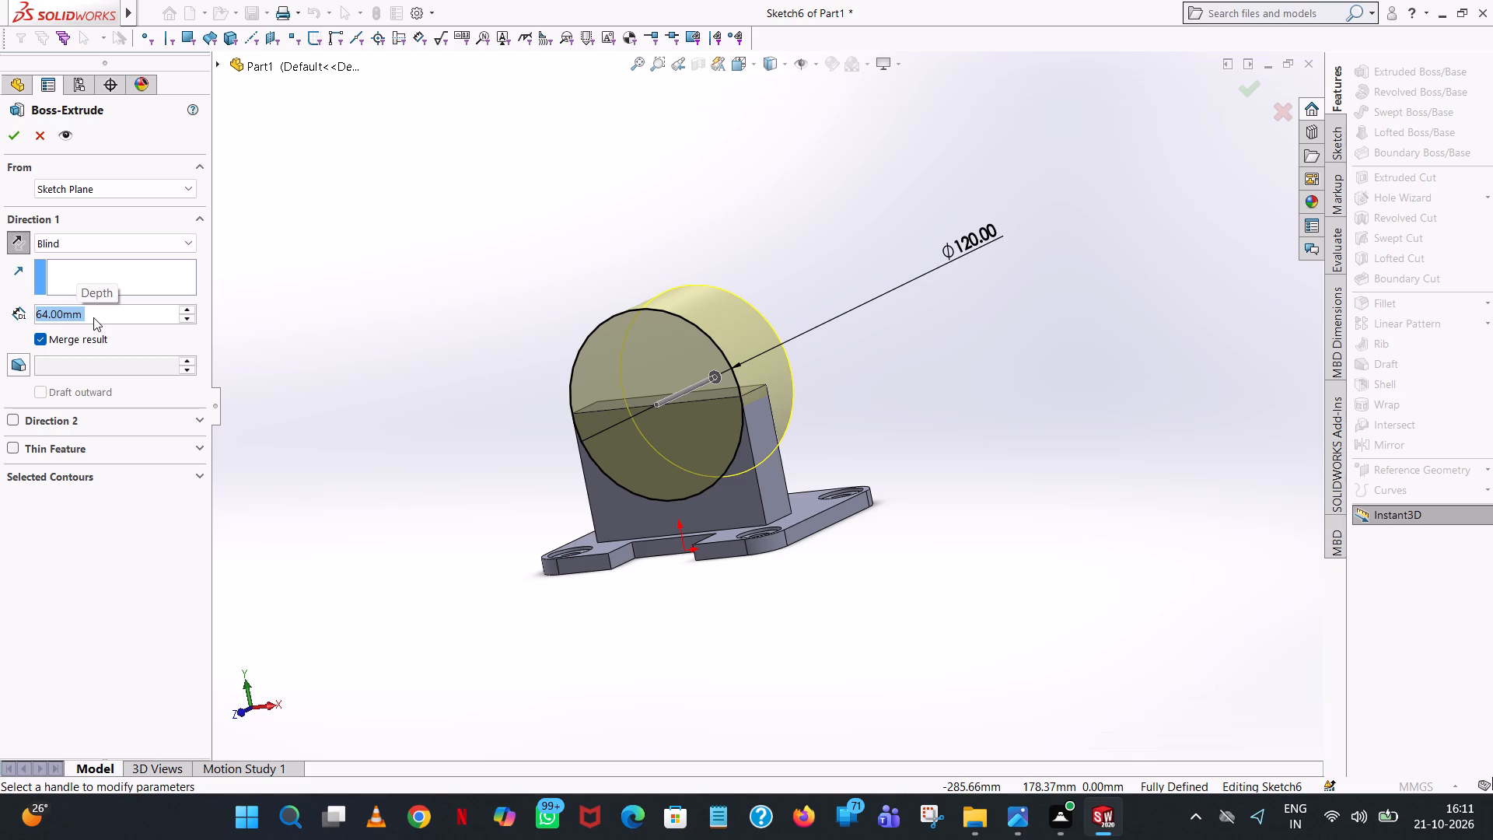
left_click(12, 144)
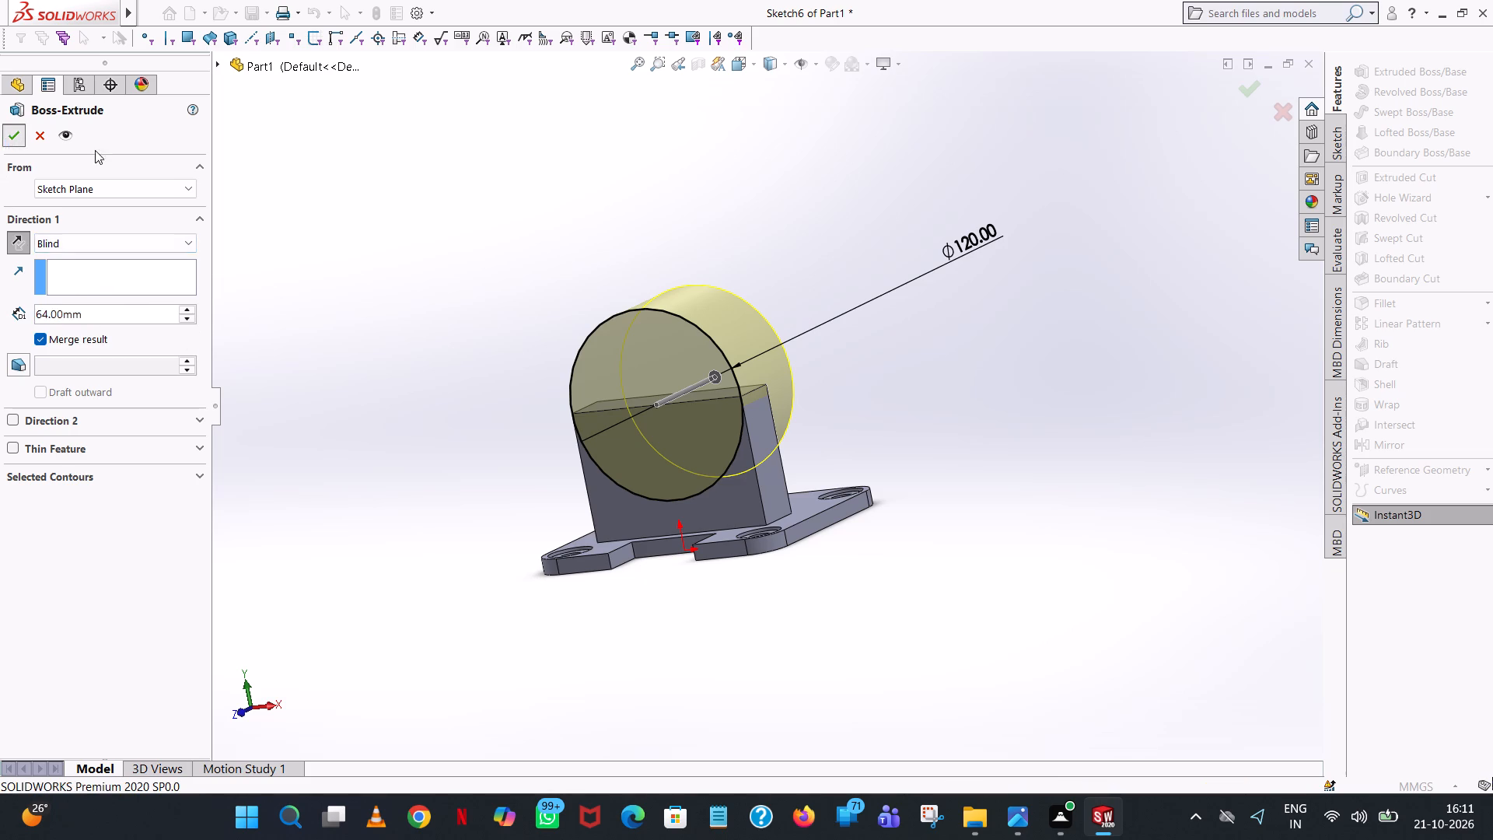
left_click(499, 202)
Start an Extruded Cut sketch on the flat, round-topped front face of the upright, on the notch side.
middle_click_drag(539, 201, 586, 135)
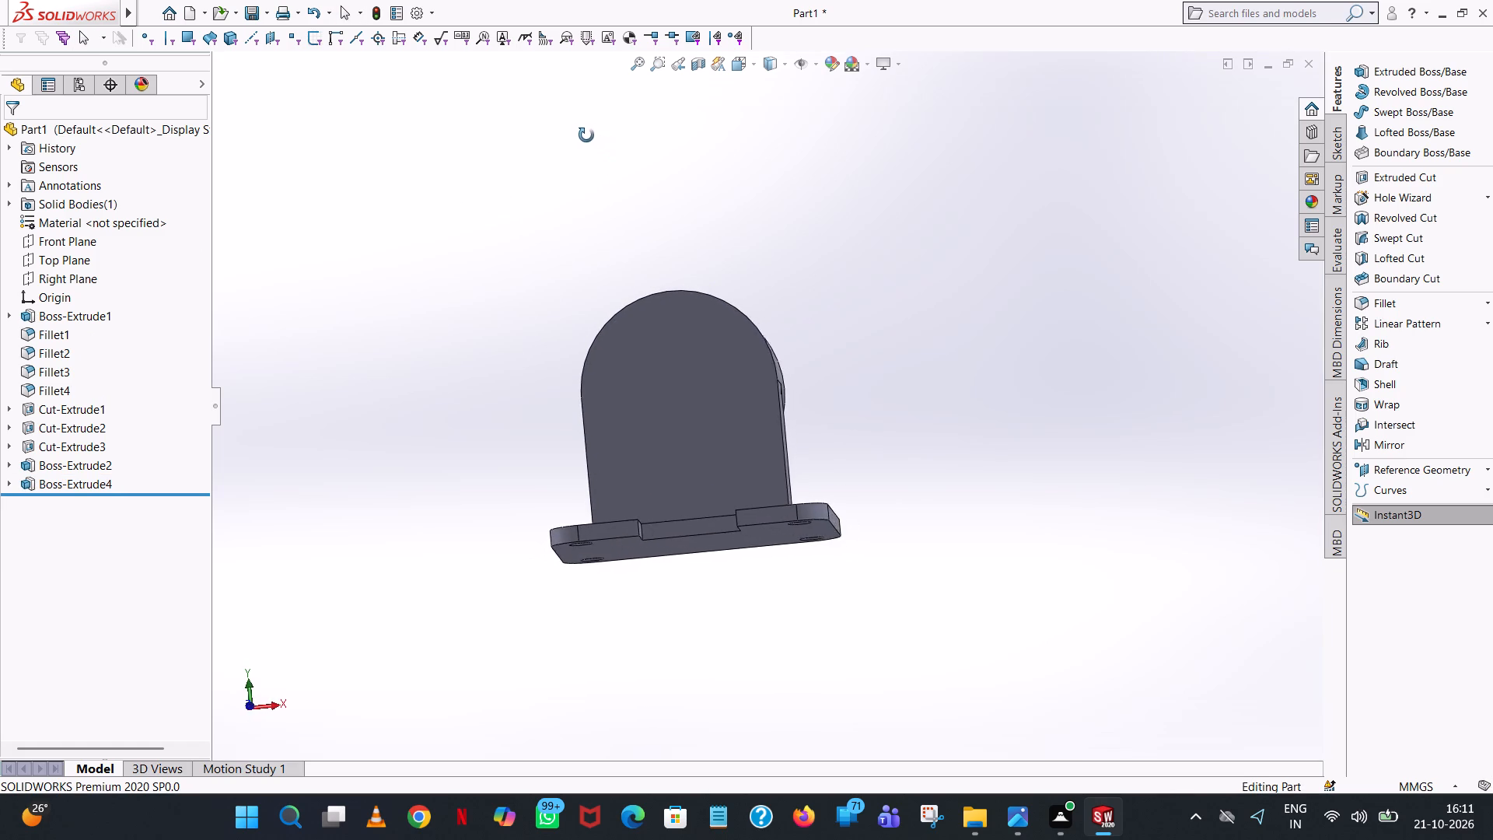
middle_click_drag(586, 135, 590, 174)
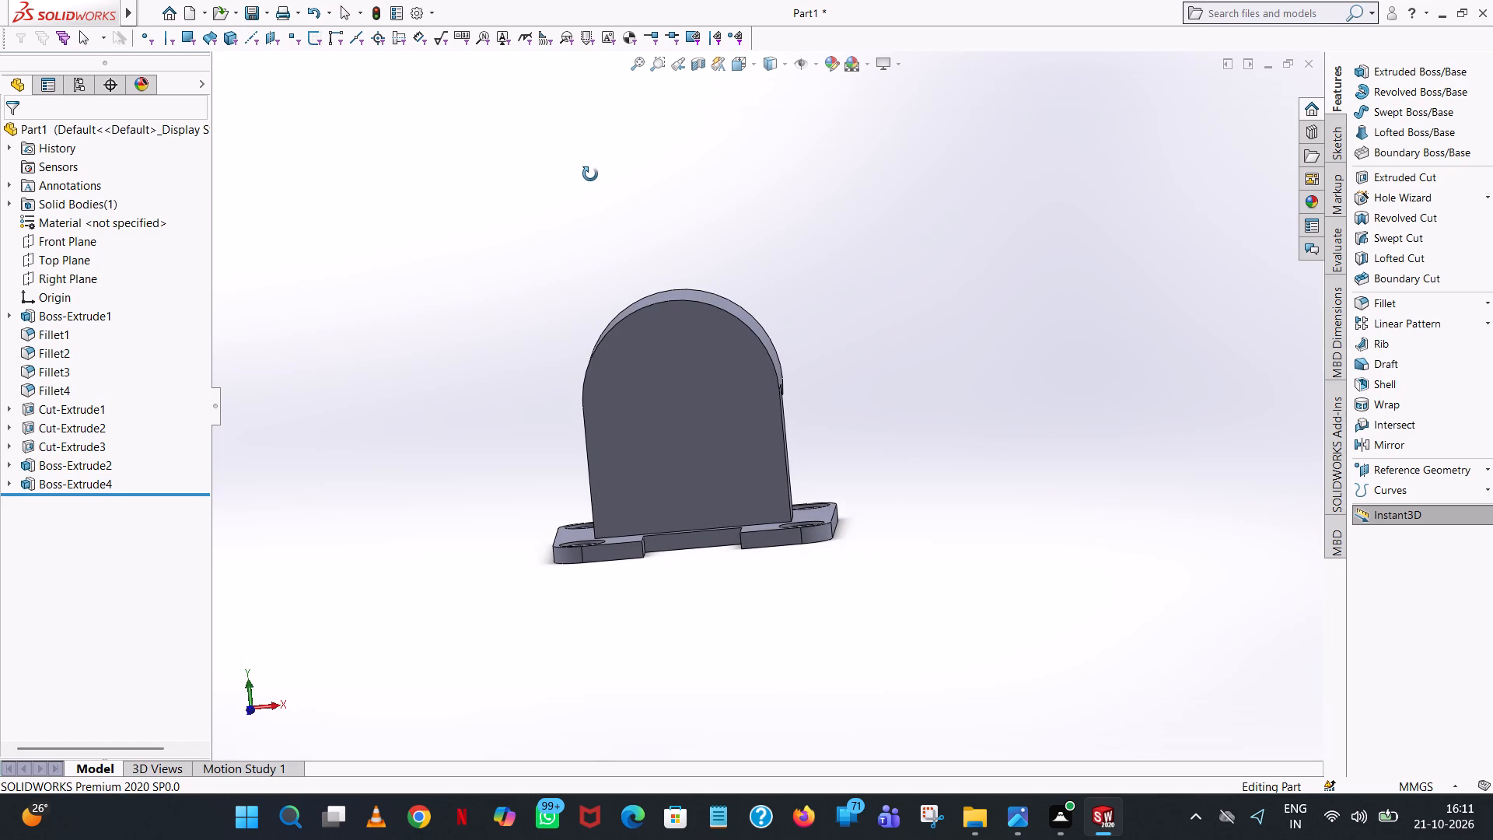
middle_click_drag(590, 174, 579, 312)
scroll(579, 312, "up", 1)
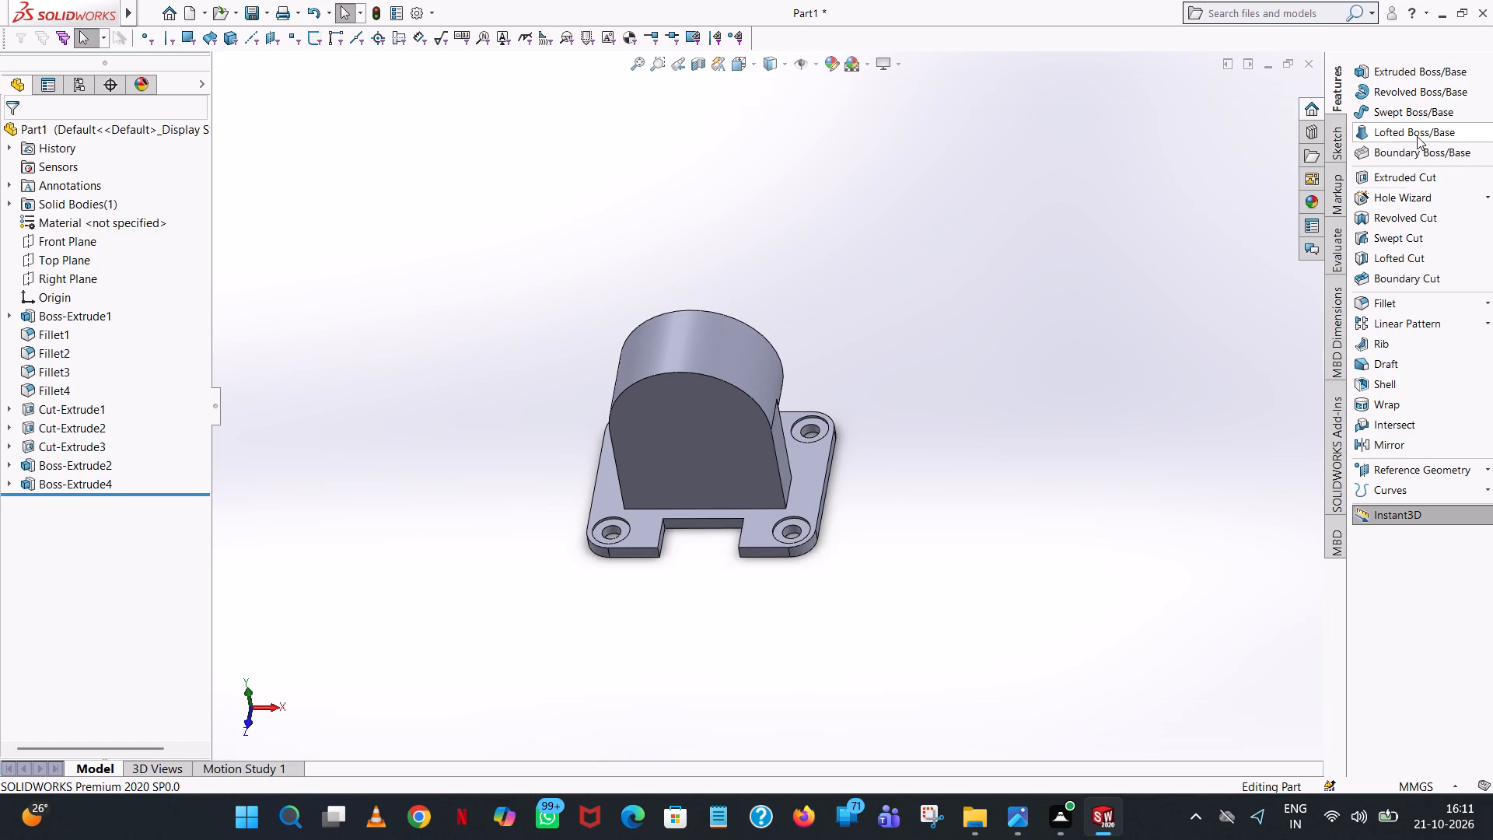
left_click(1407, 182)
left_click(738, 412)
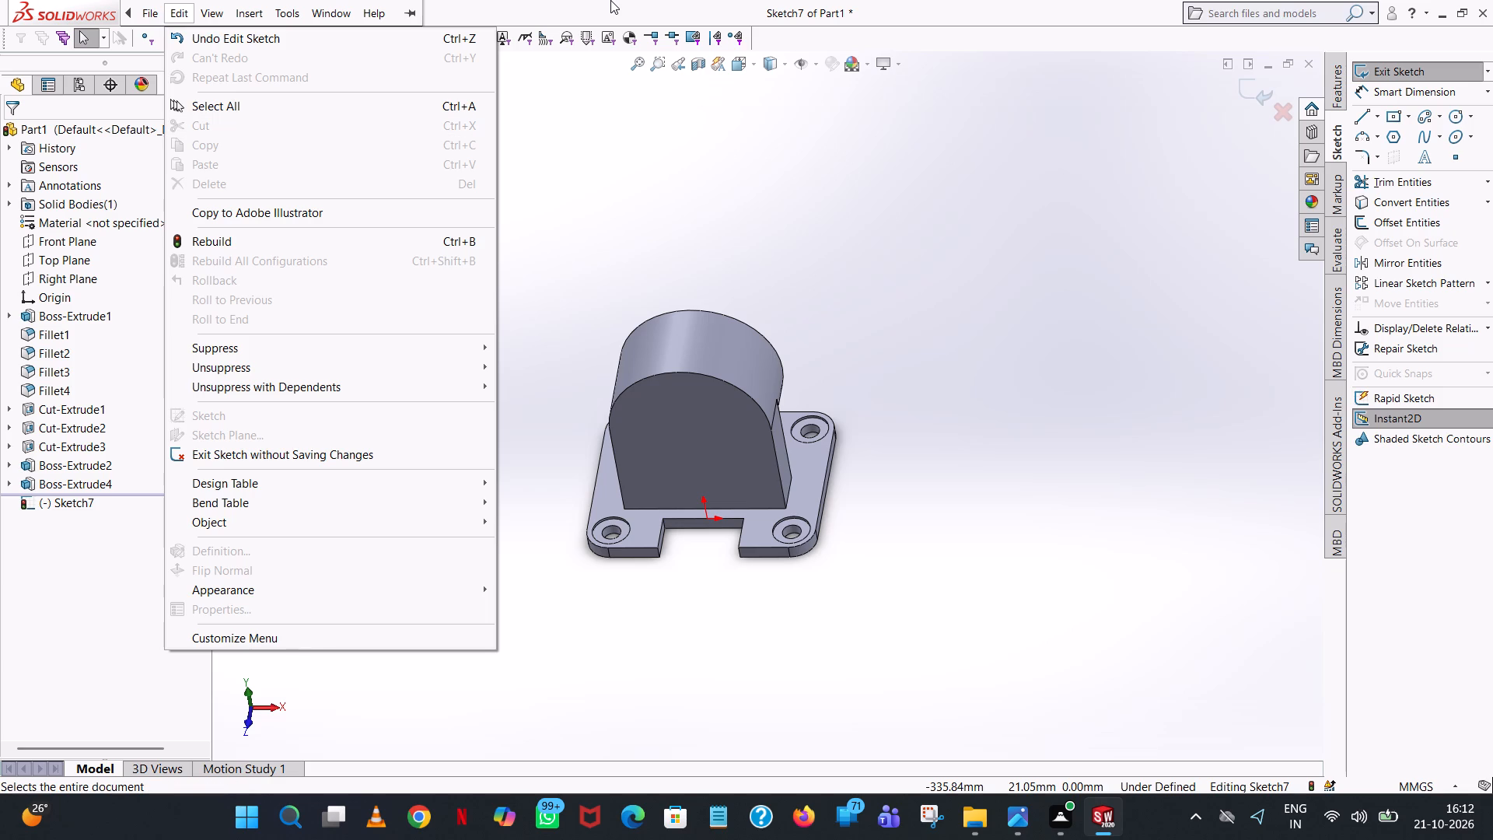
left_click(904, 159)
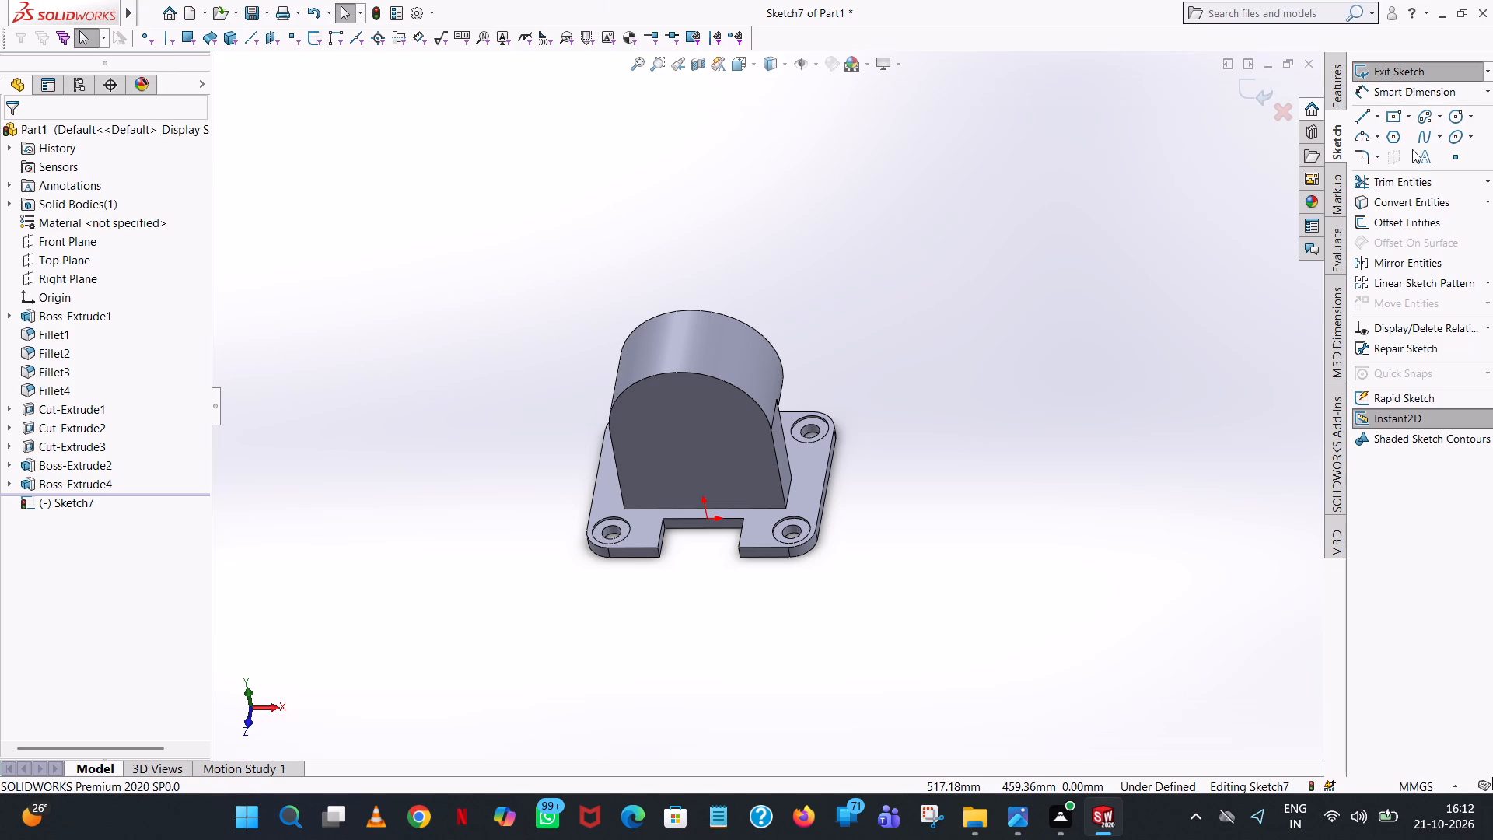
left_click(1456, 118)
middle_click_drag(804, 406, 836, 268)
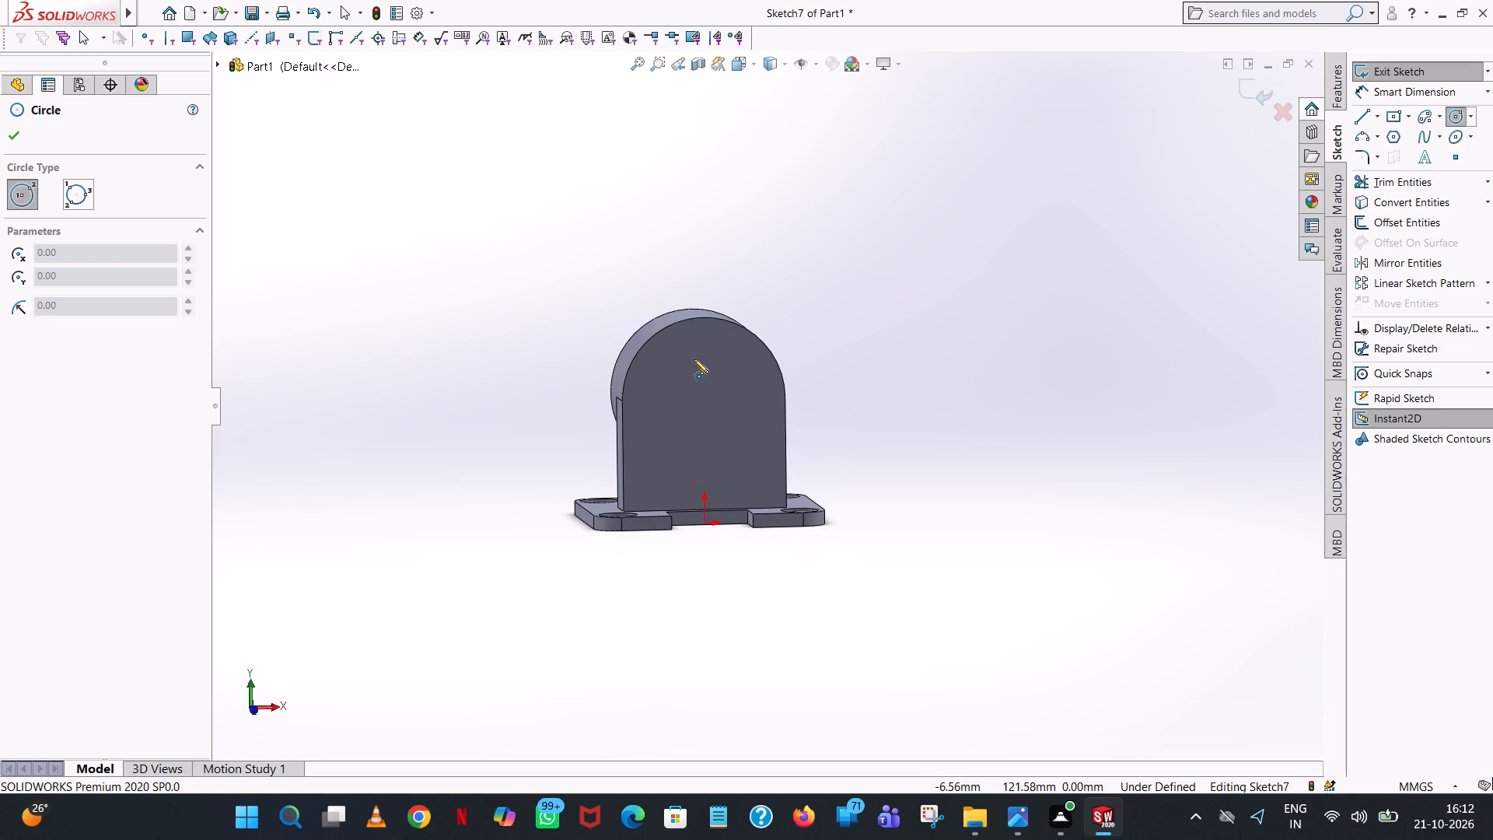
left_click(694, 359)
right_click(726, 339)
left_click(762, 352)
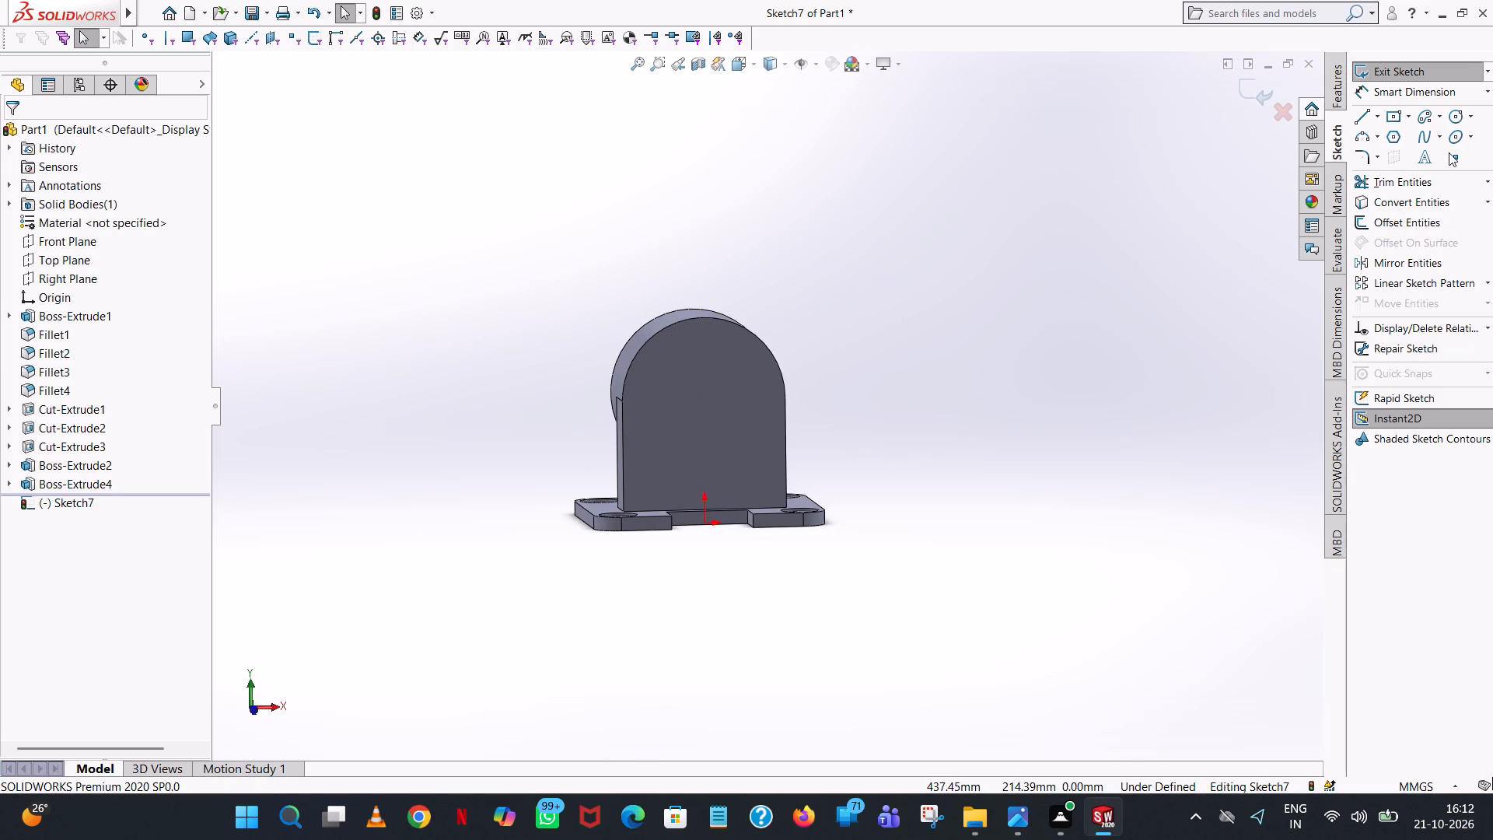
Sketch a circle of 50 mm radius on the upright's front face, centred on the rounded top's centre.
left_click(1460, 117)
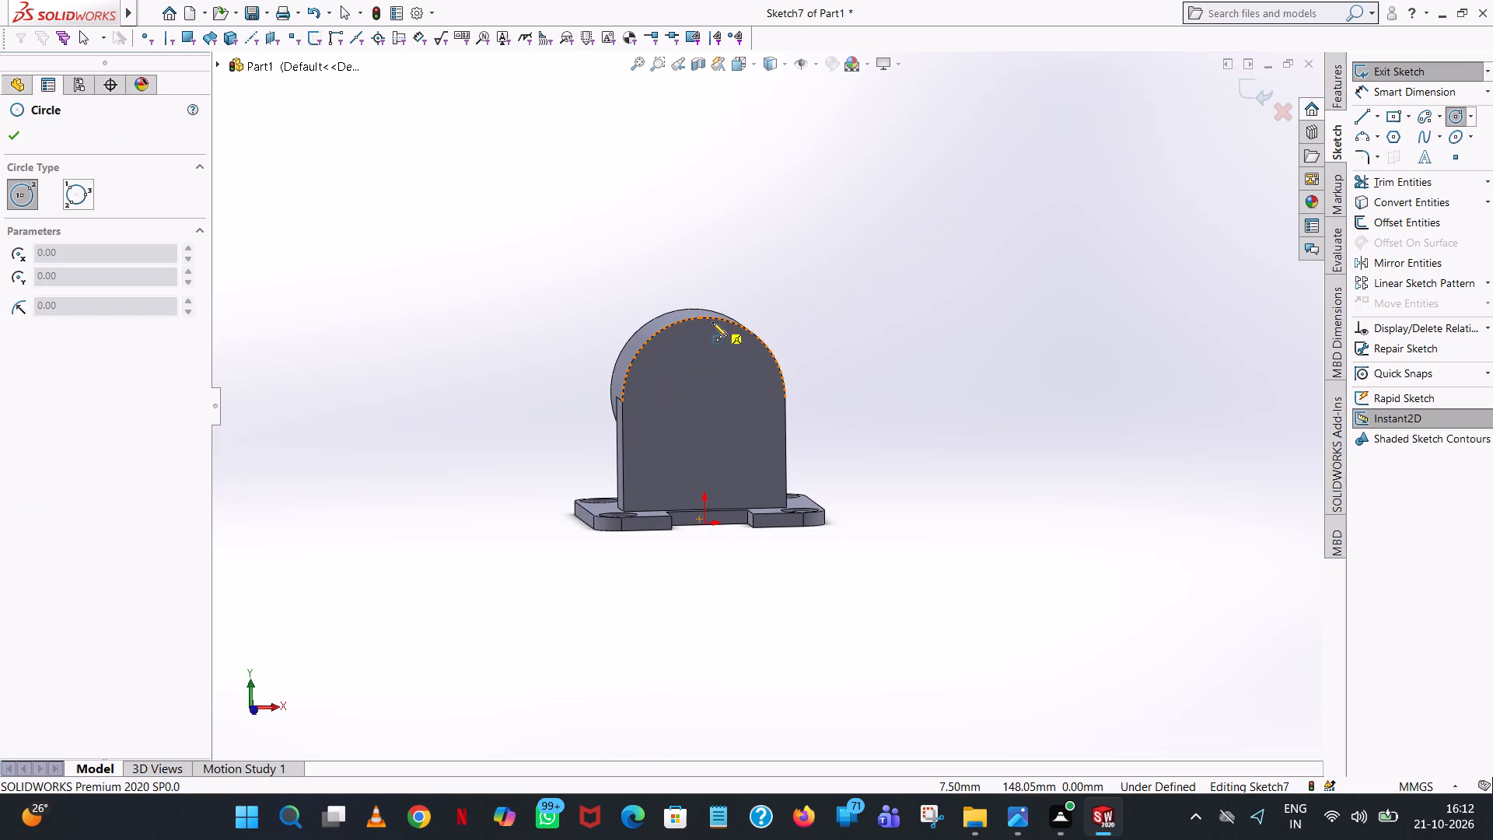
scroll(726, 338, "down", 4)
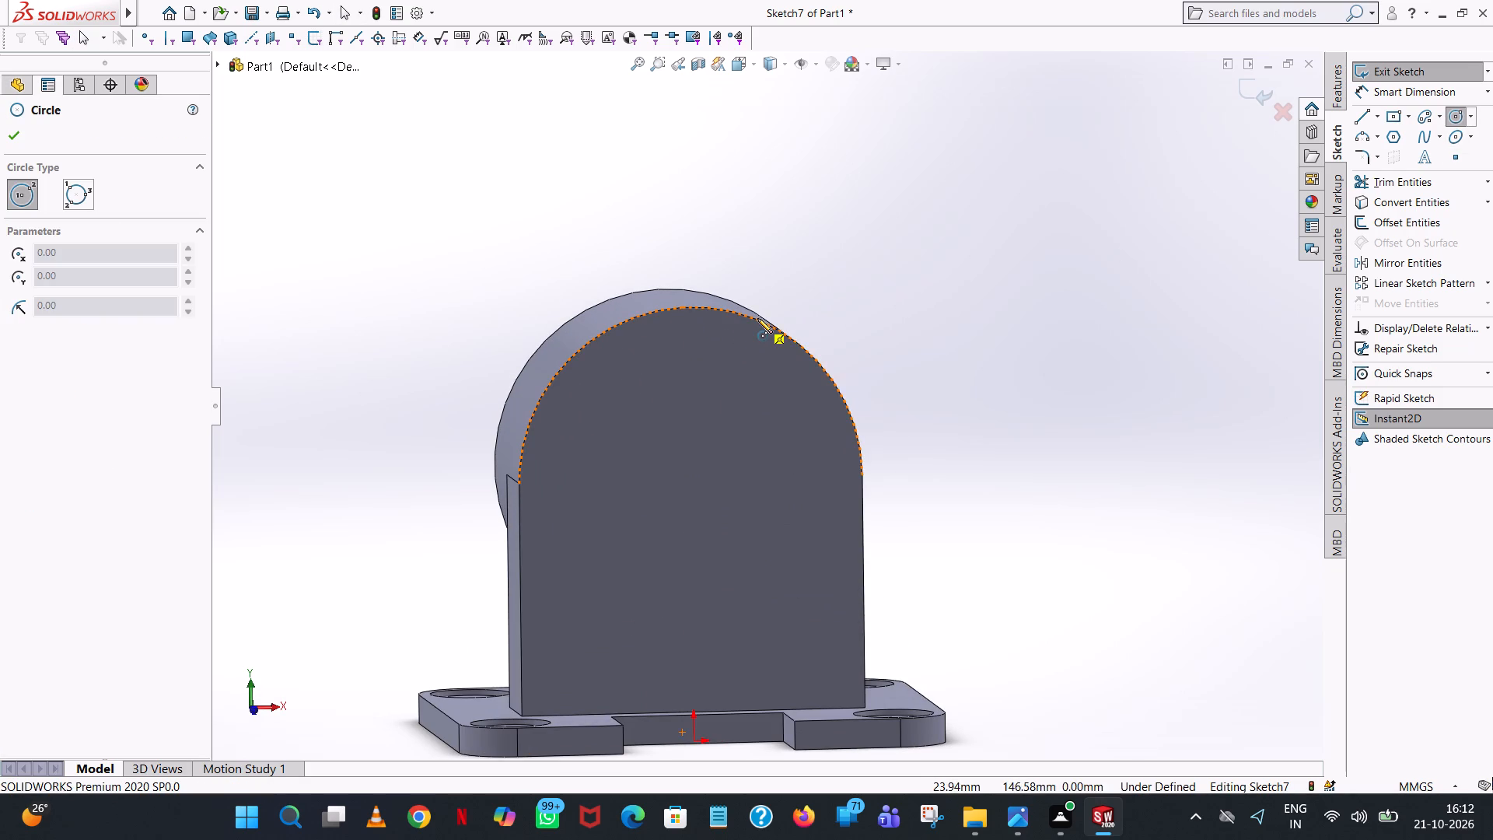
left_click(691, 481)
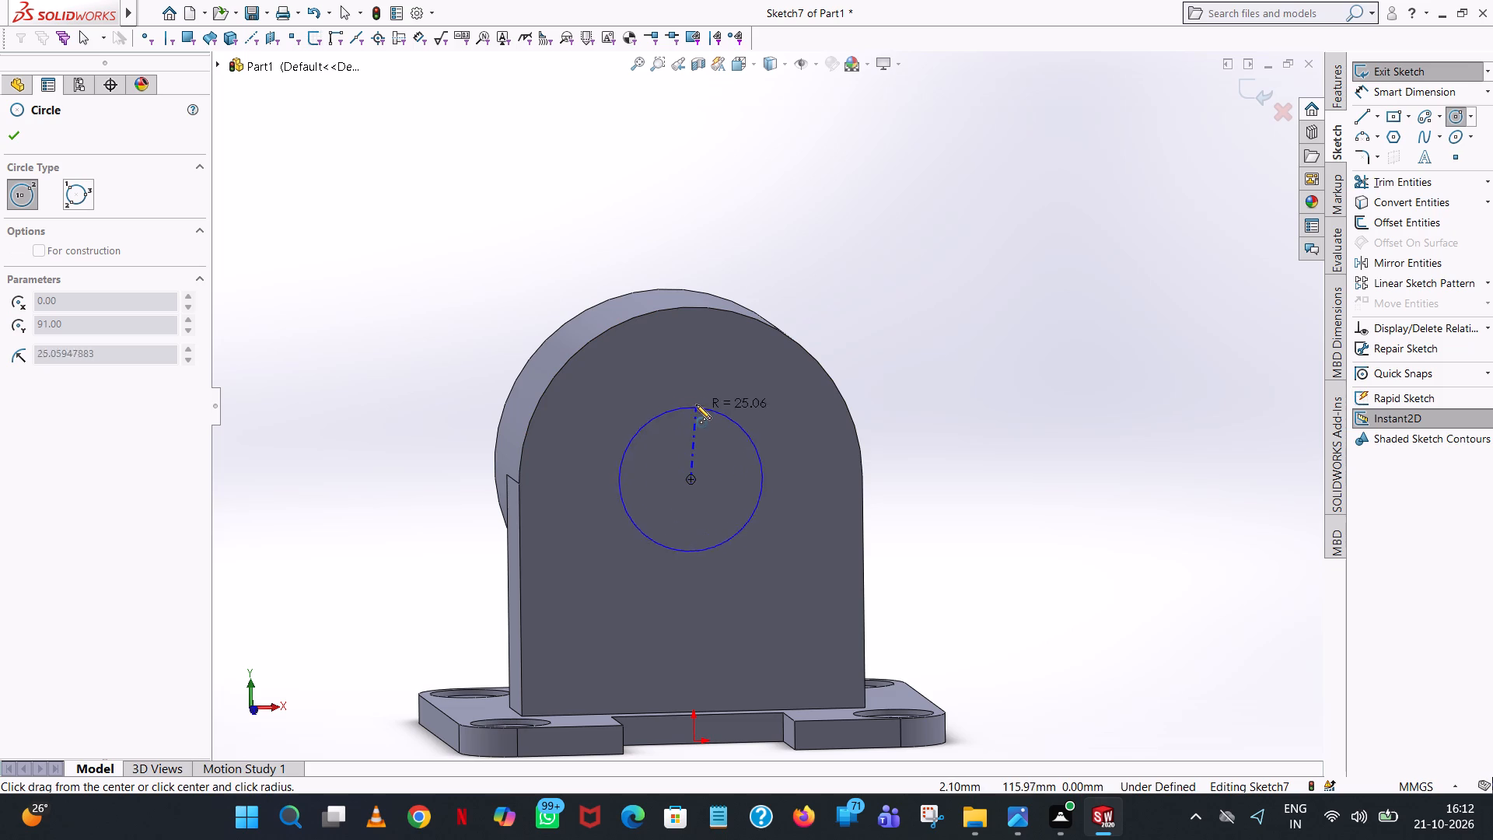
left_click(704, 370)
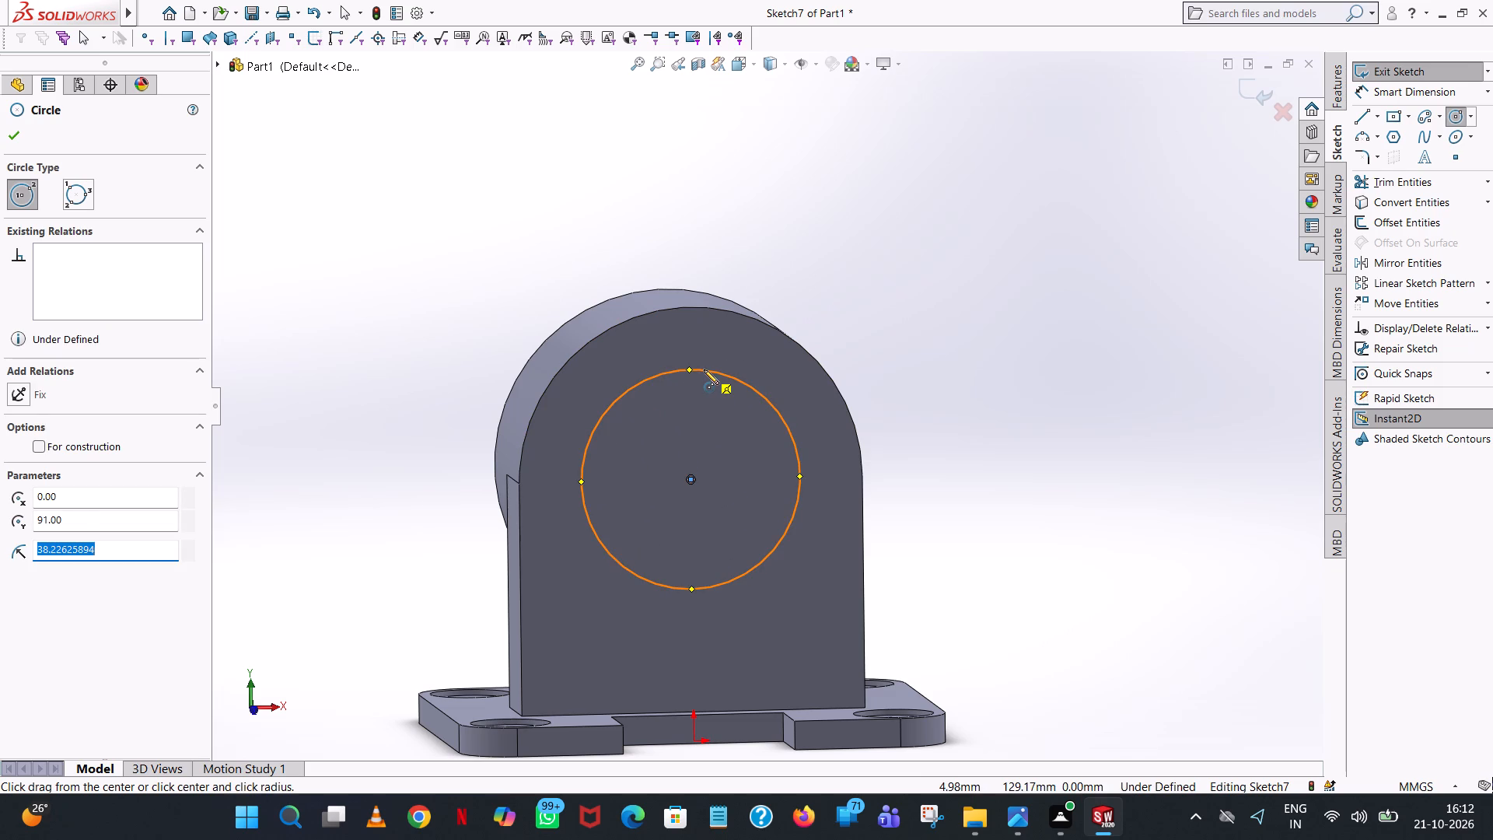
key("5")
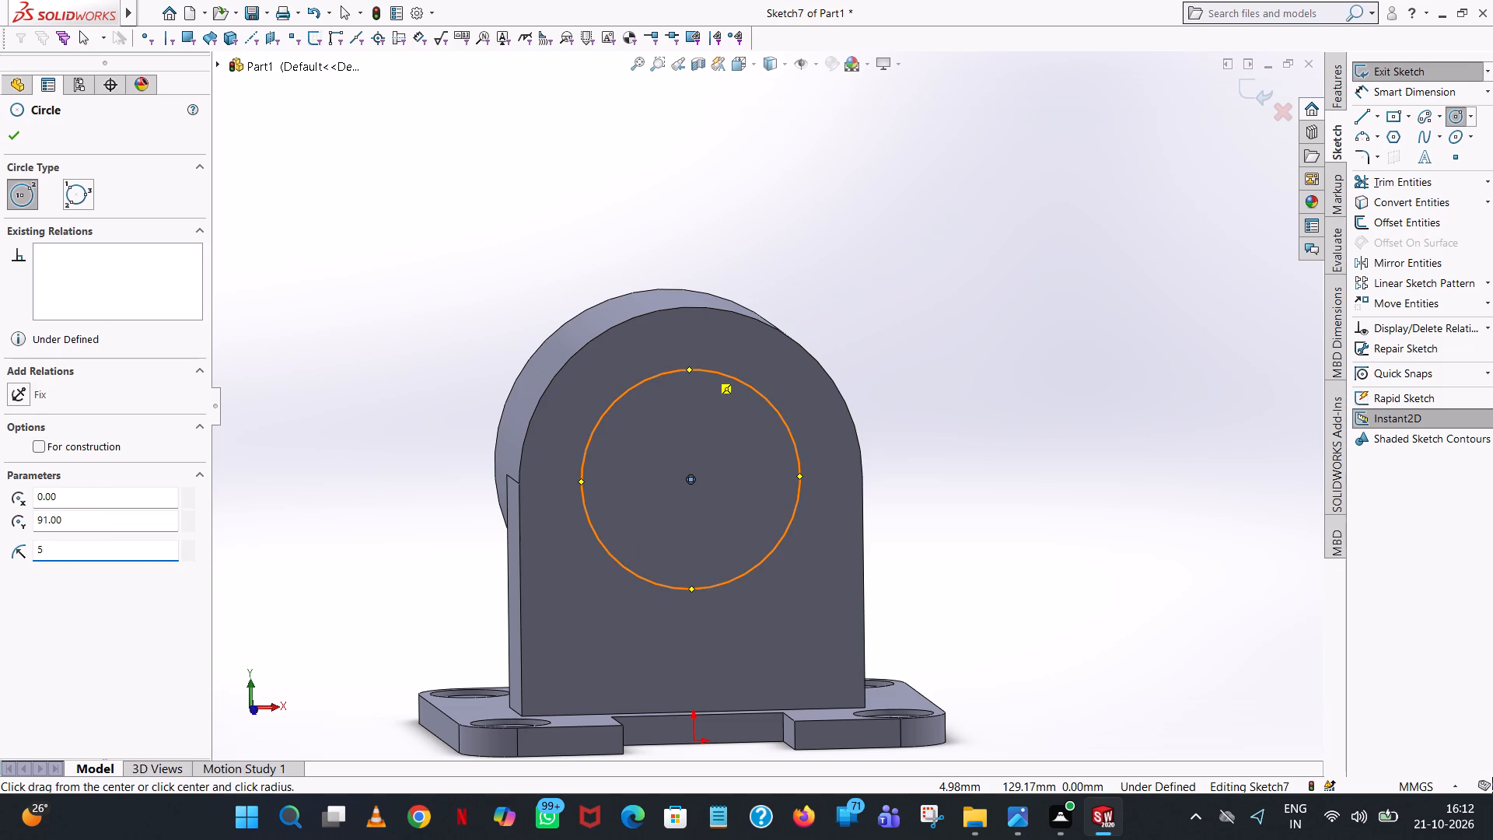
key("0")
key("Return")
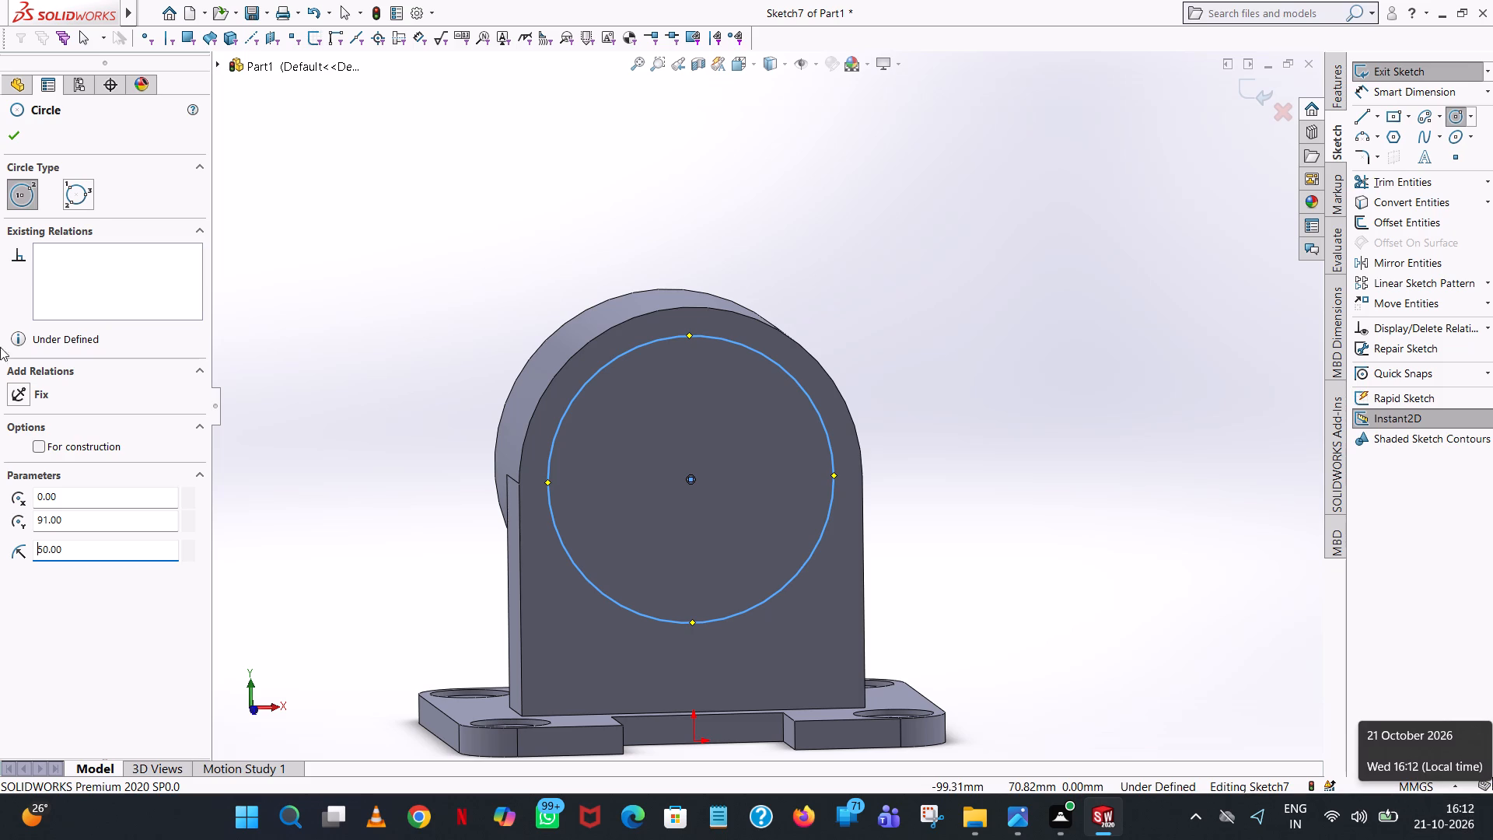
left_click(13, 137)
left_click(610, 180)
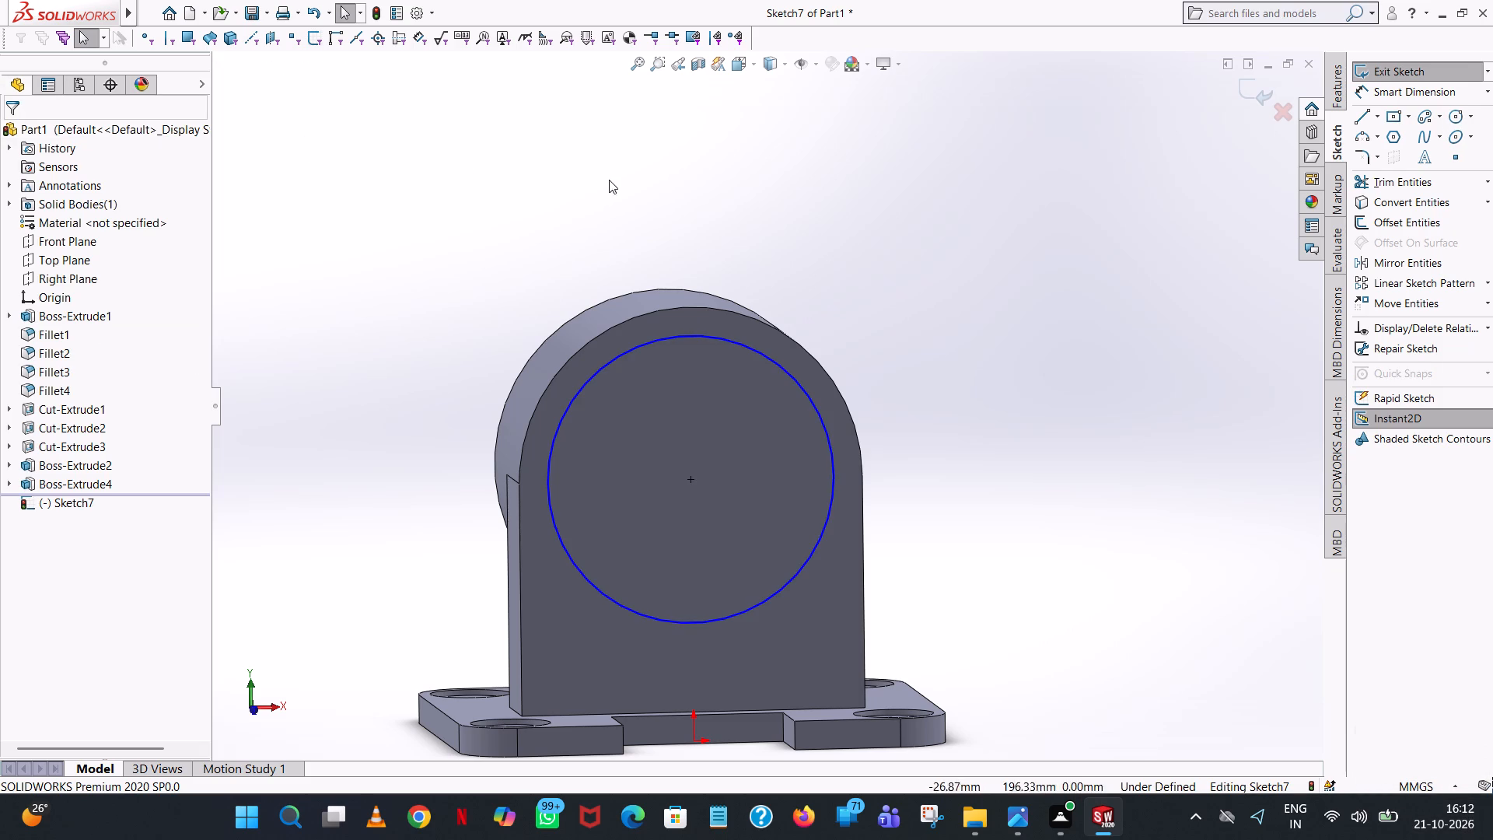
Add a 100 mm diameter dimension to the bore circle.
left_click(1402, 88)
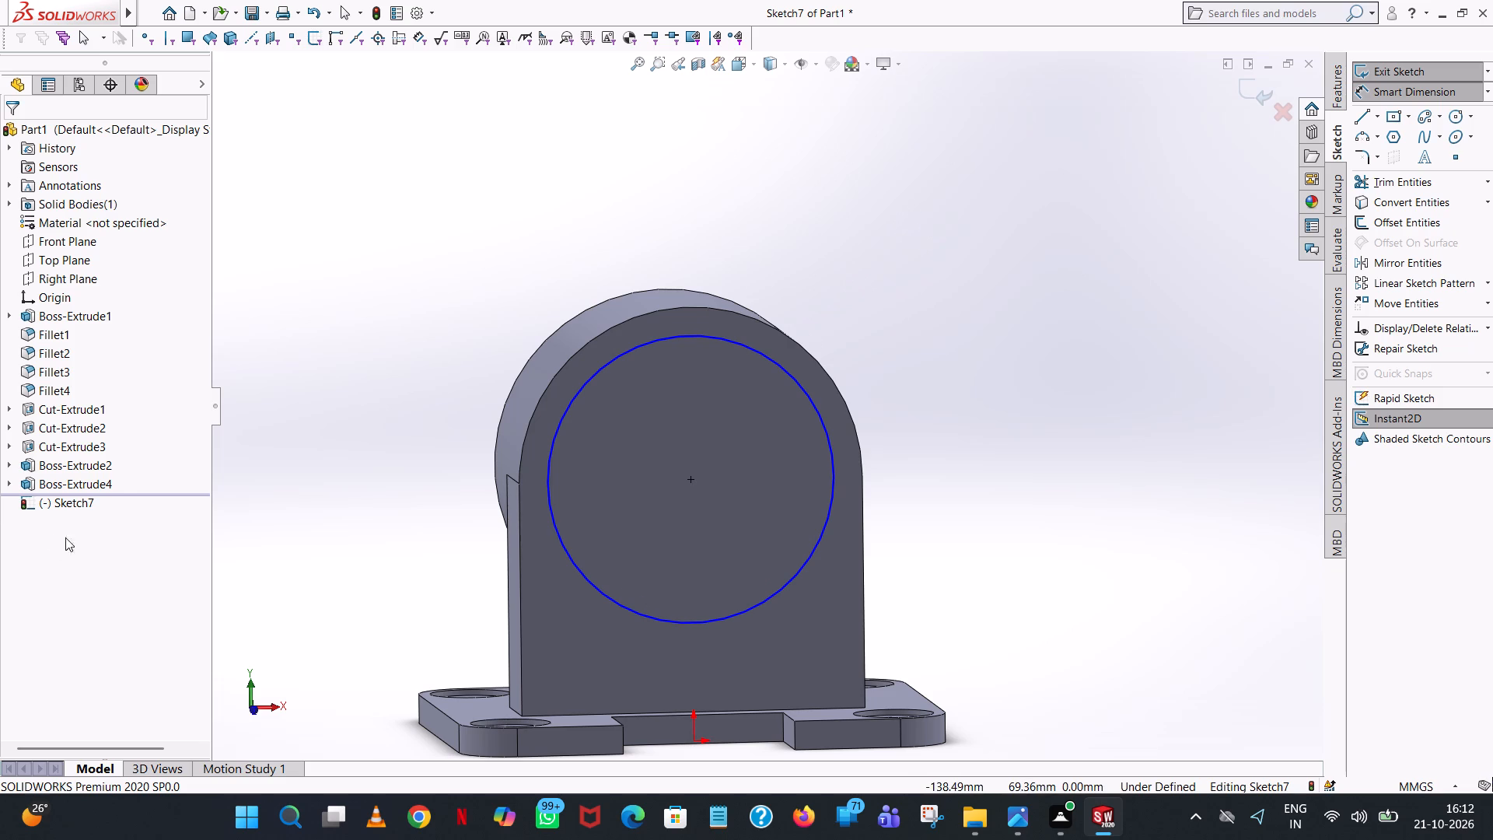
left_click(641, 350)
left_click(400, 310)
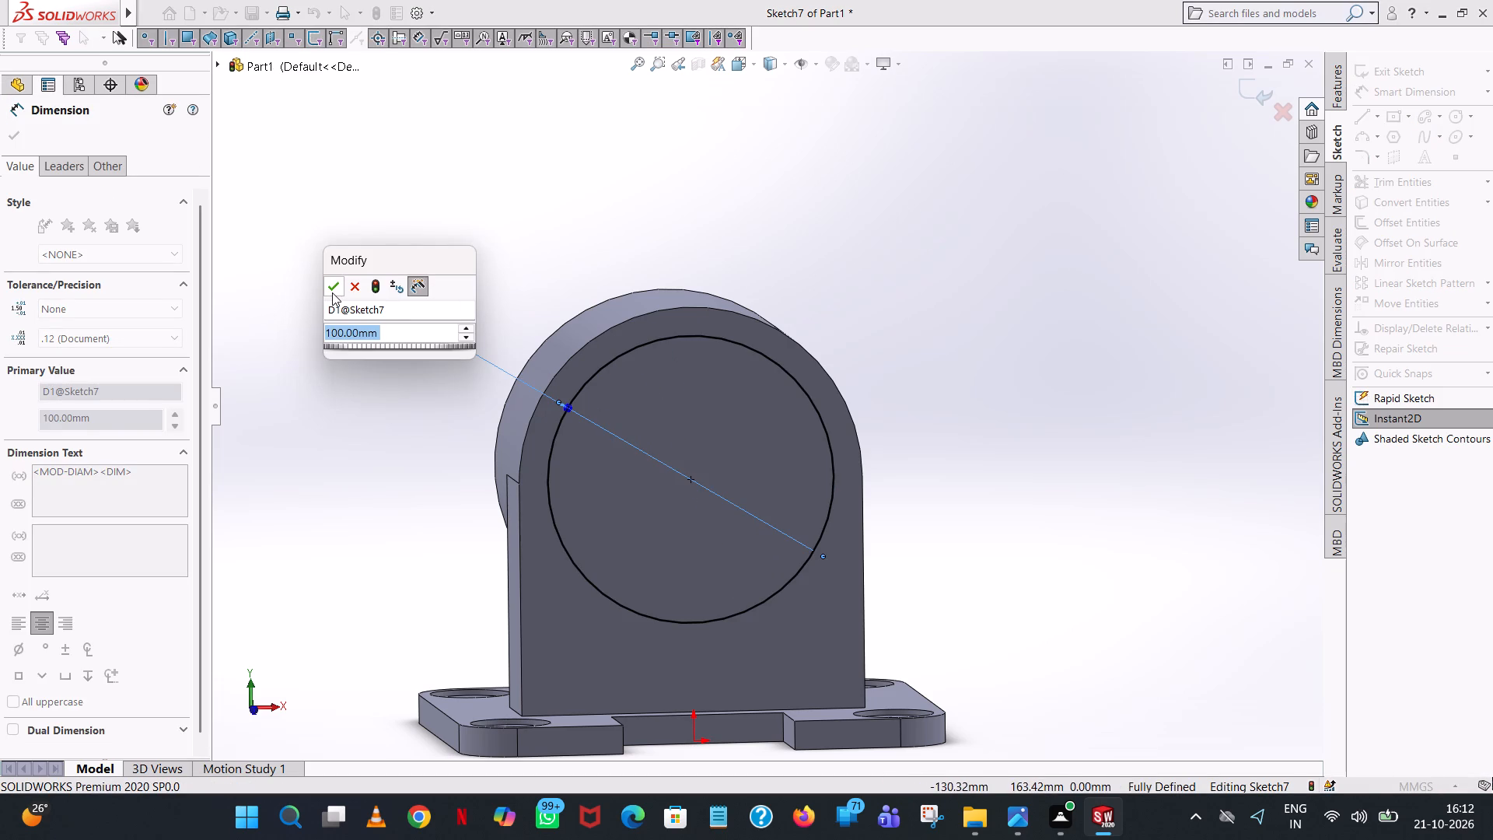
left_click(332, 292)
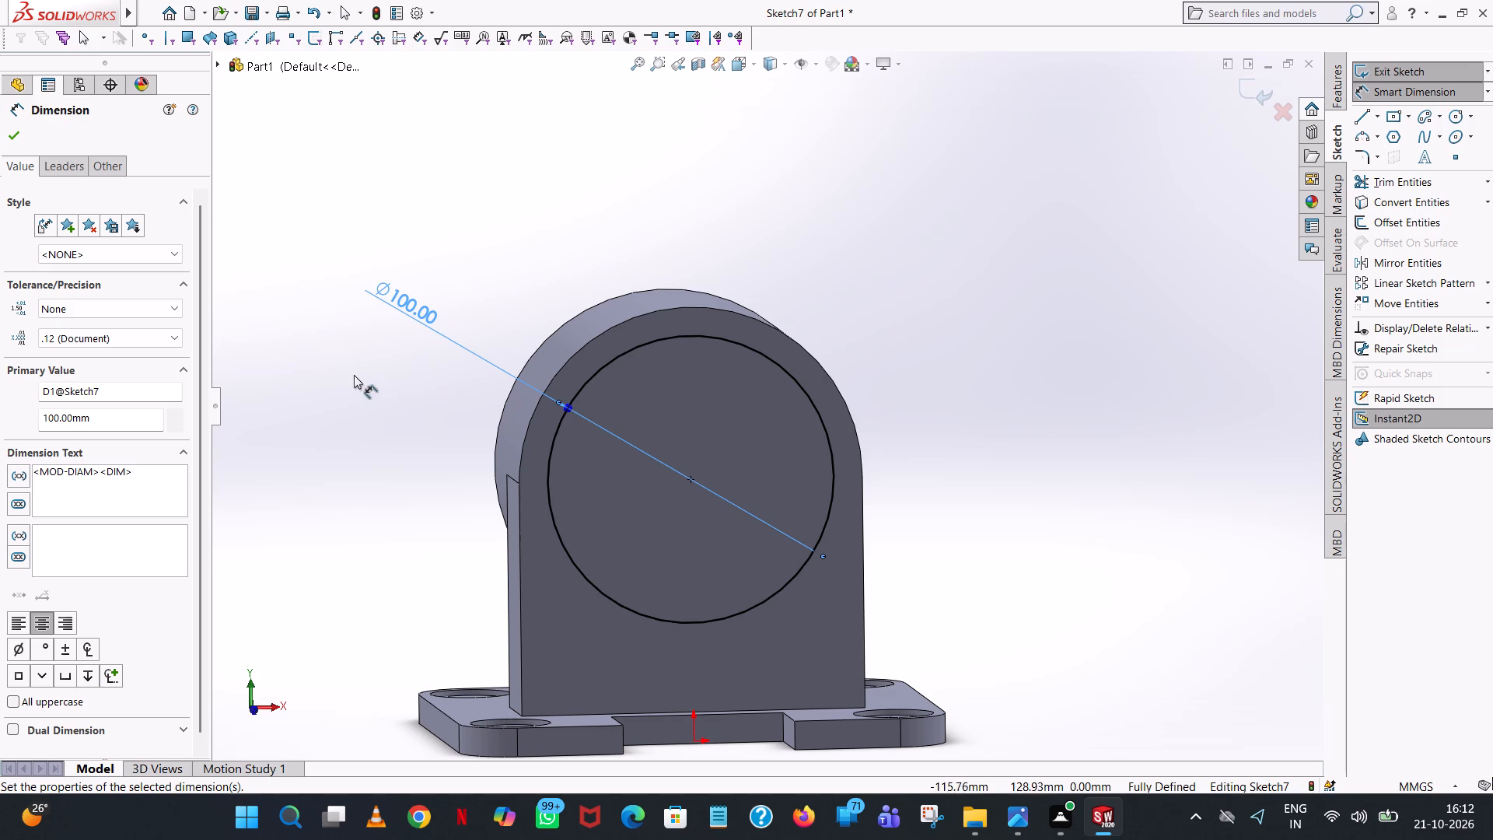
left_click(15, 131)
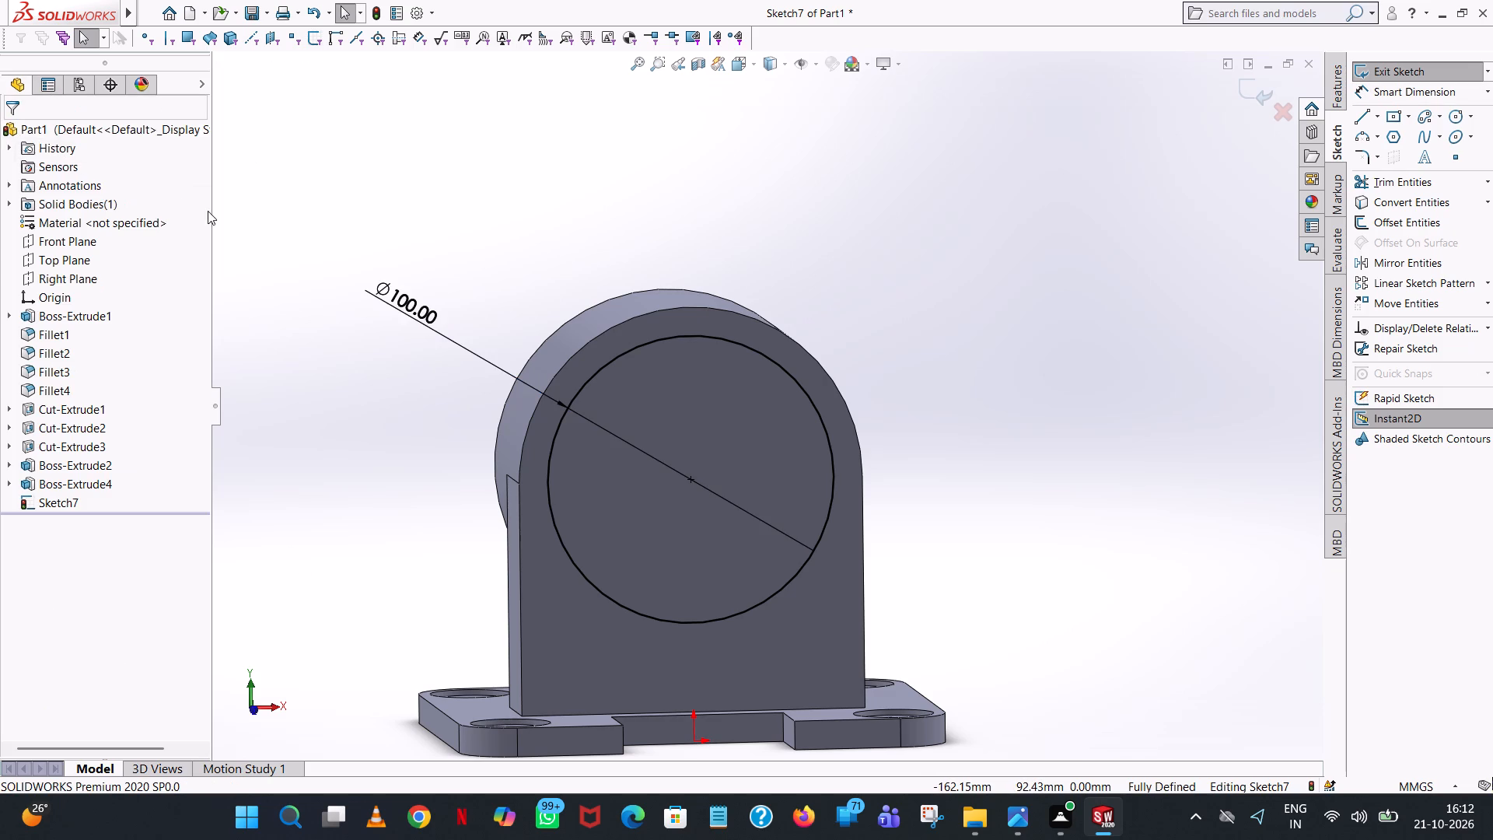
Cut the 100 mm circle 54 mm deep with a Blind Extruded Cut into the upright and boss.
left_click(1334, 76)
left_click(1394, 170)
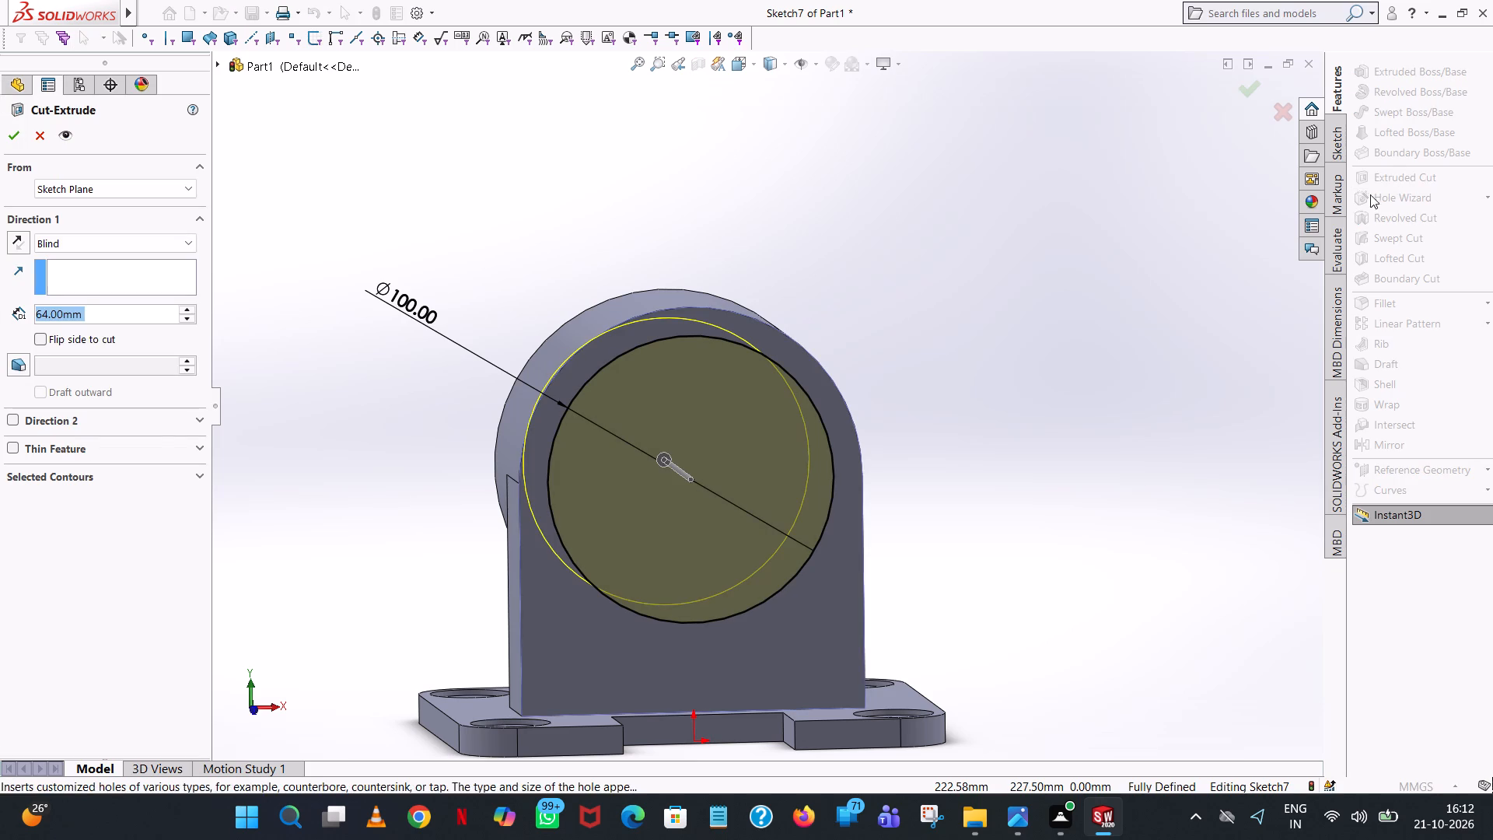
middle_click_drag(1076, 420, 1074, 425)
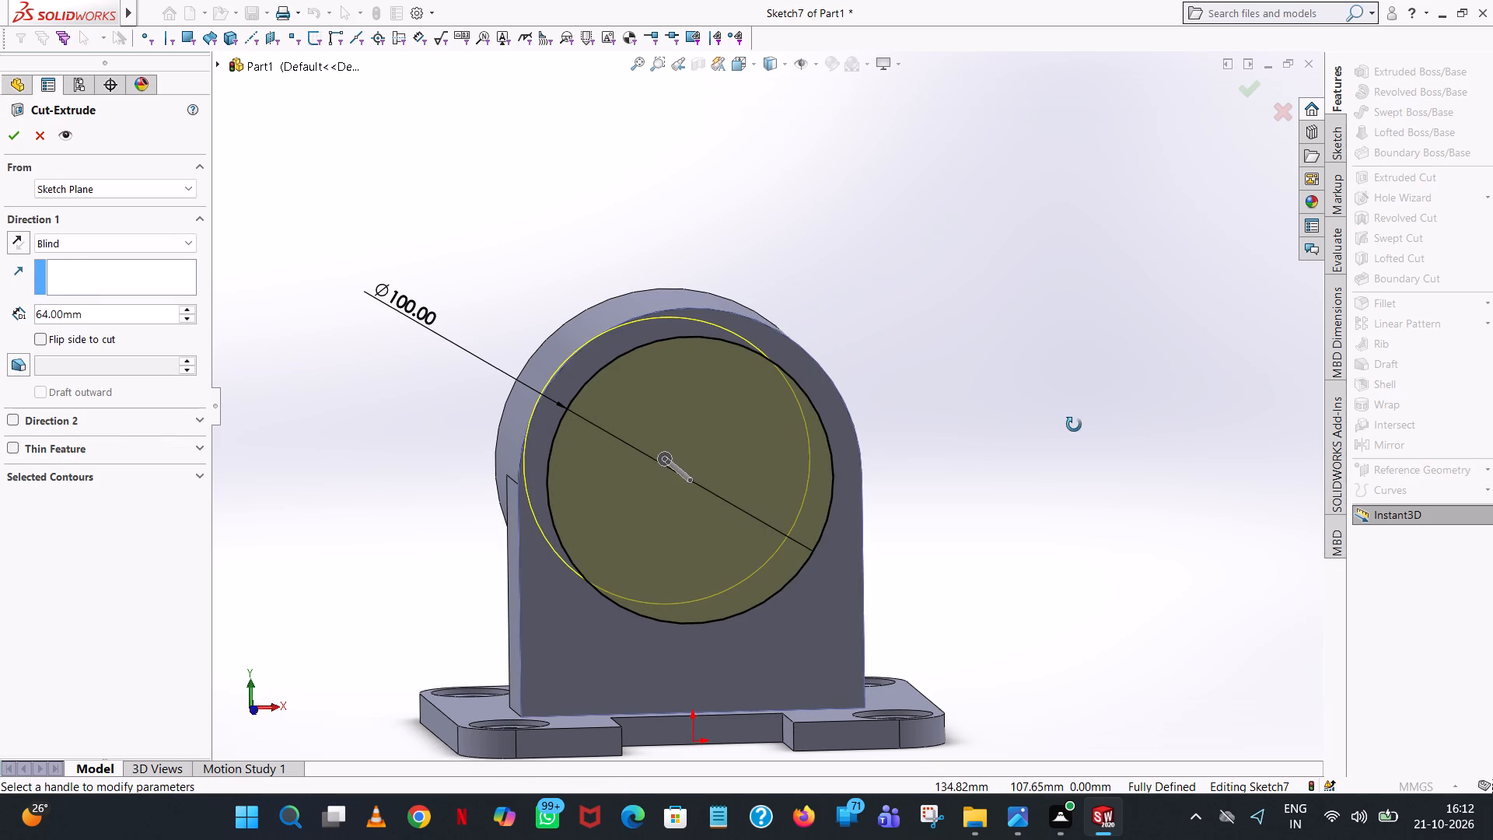
middle_click_drag(1074, 425, 1037, 481)
middle_click_drag(921, 484, 749, 507)
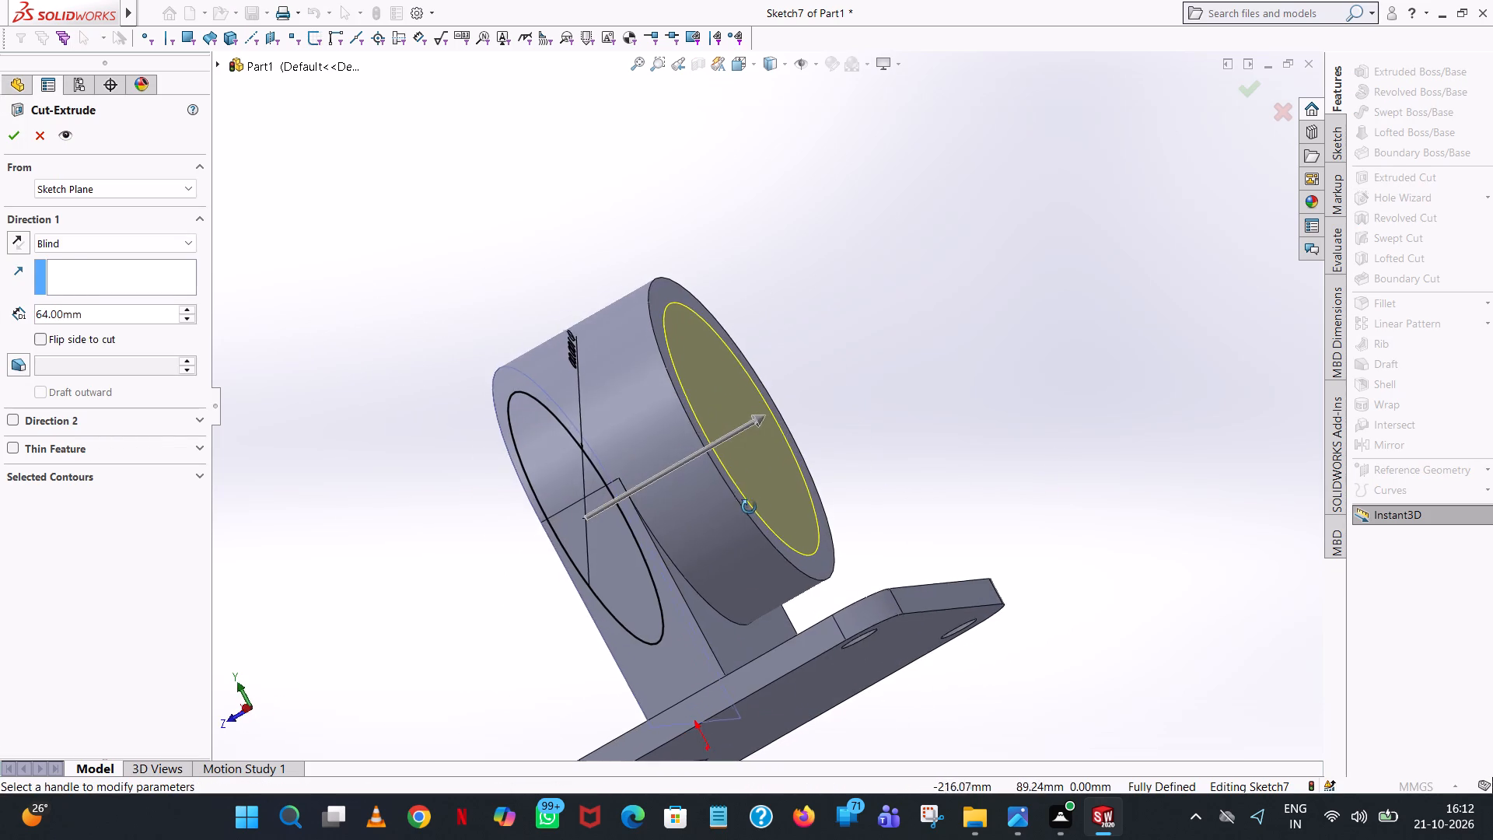
middle_click_drag(749, 507, 834, 603)
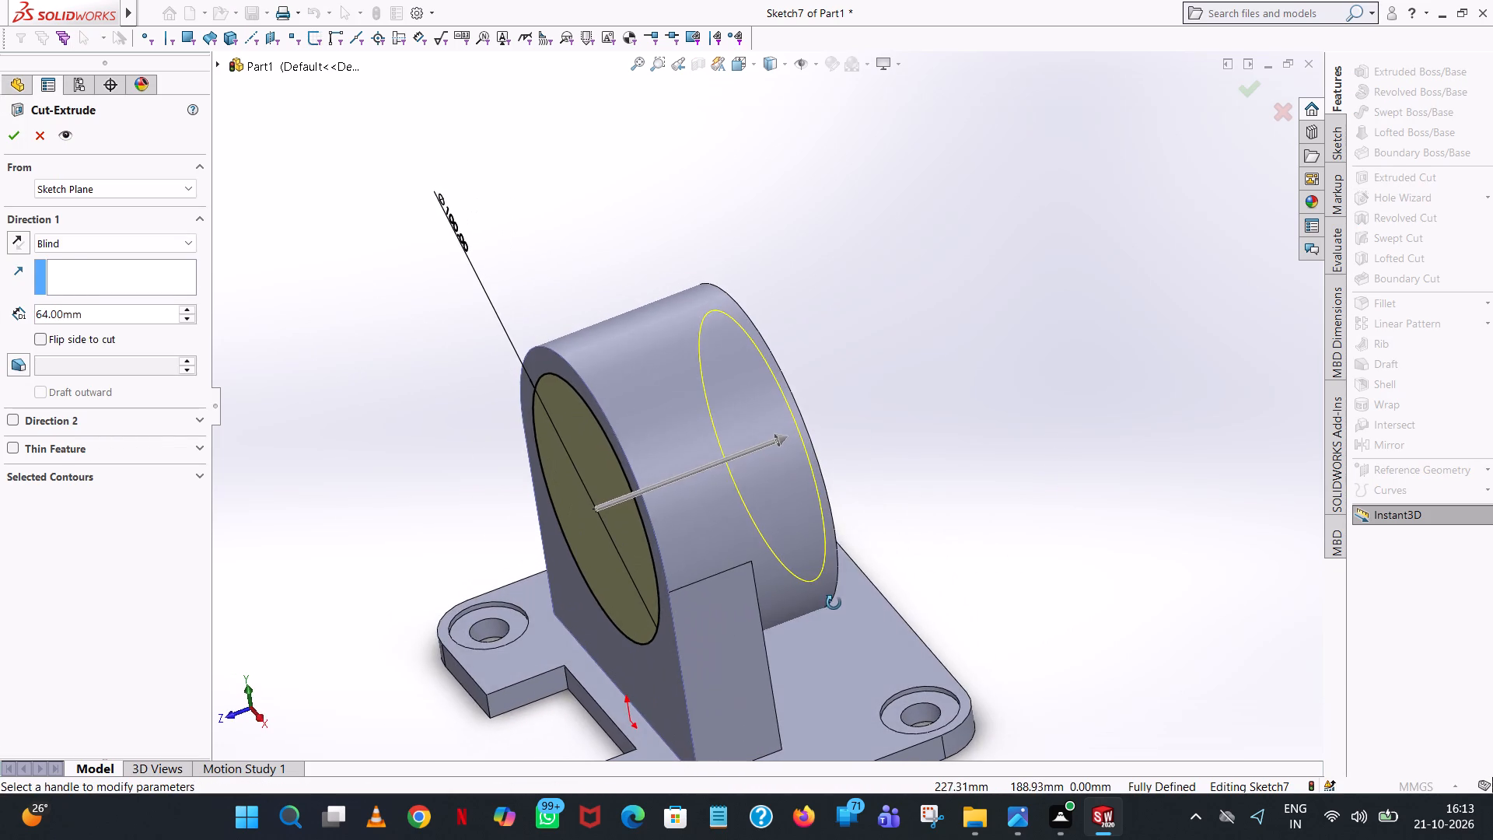
middle_click_drag(834, 603, 788, 534)
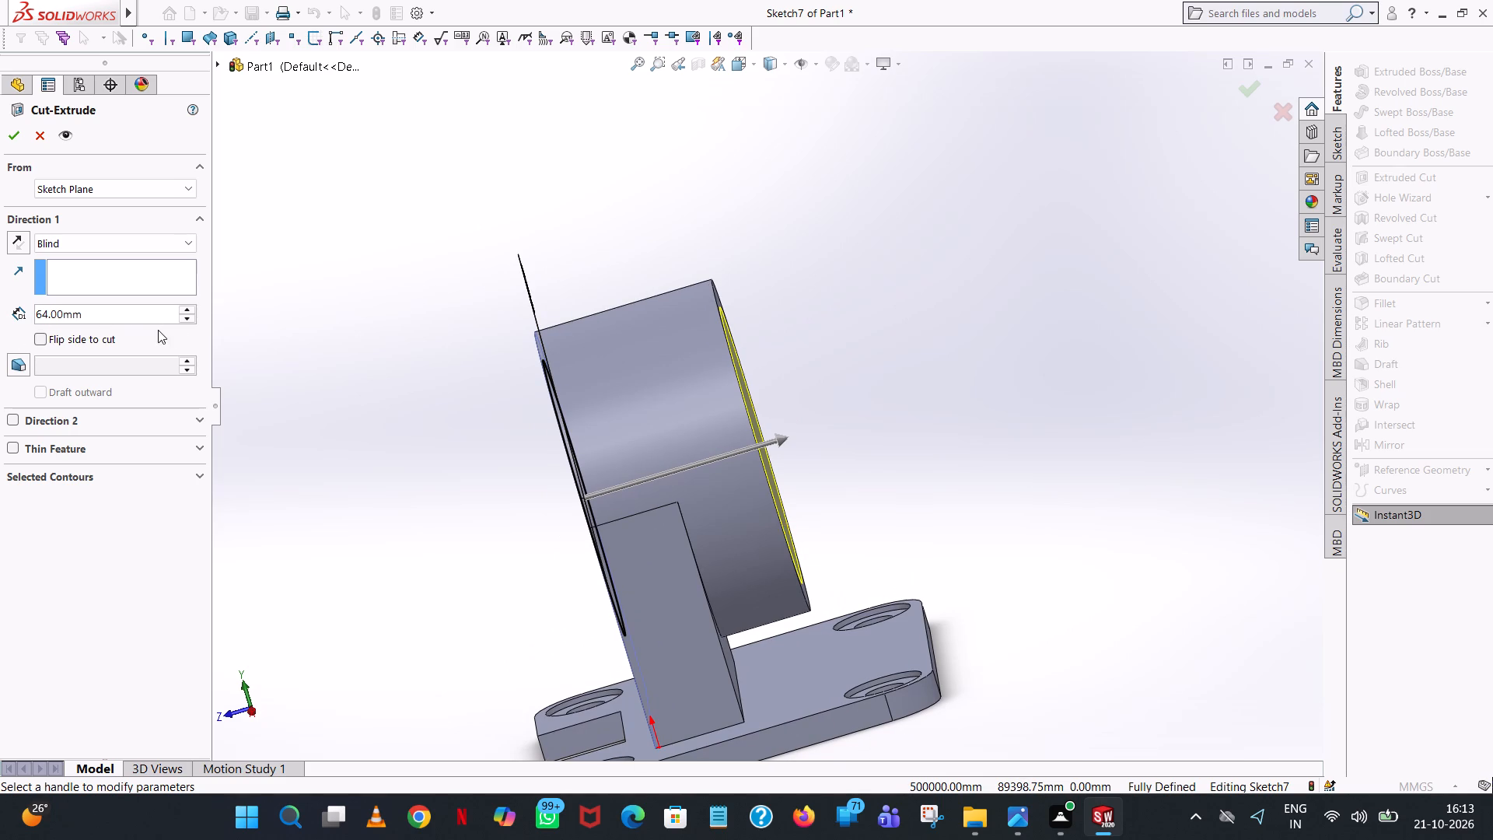
left_click(194, 323)
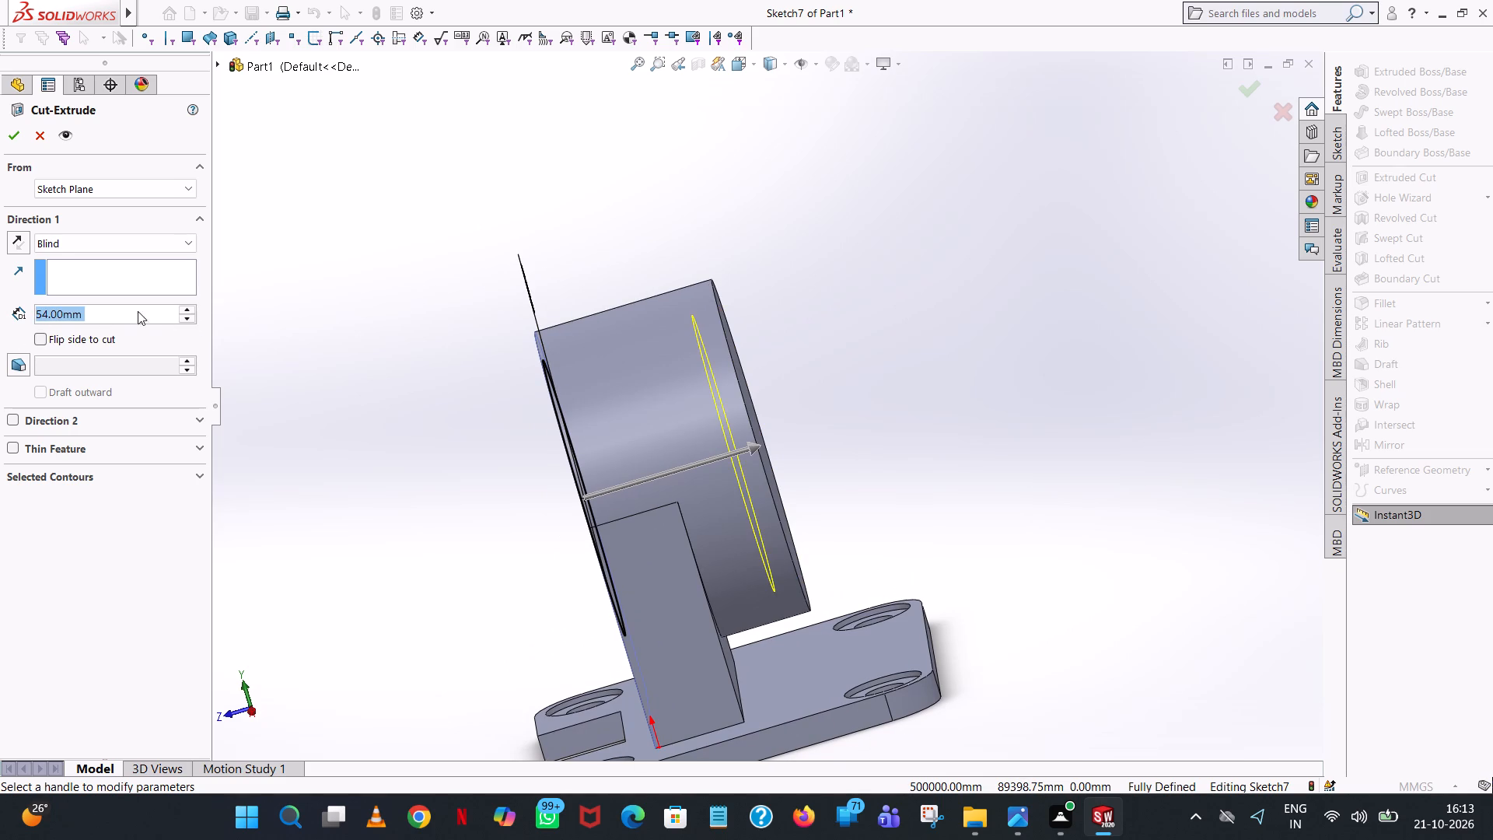
left_click(12, 133)
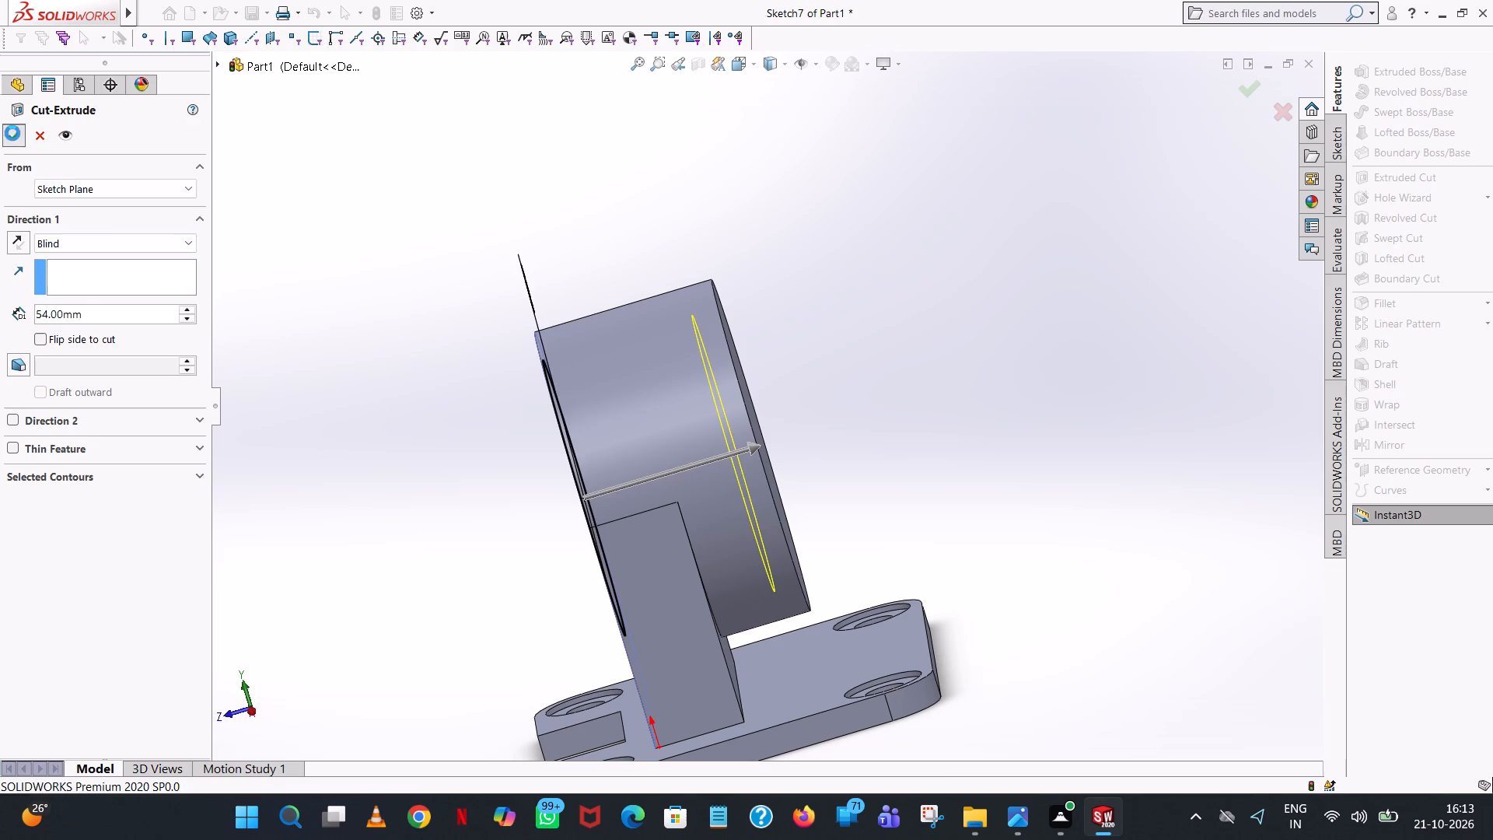
left_click(346, 376)
Start an Extruded Boss sketch on the upright's front face, below the bore.
middle_click_drag(363, 387, 487, 406)
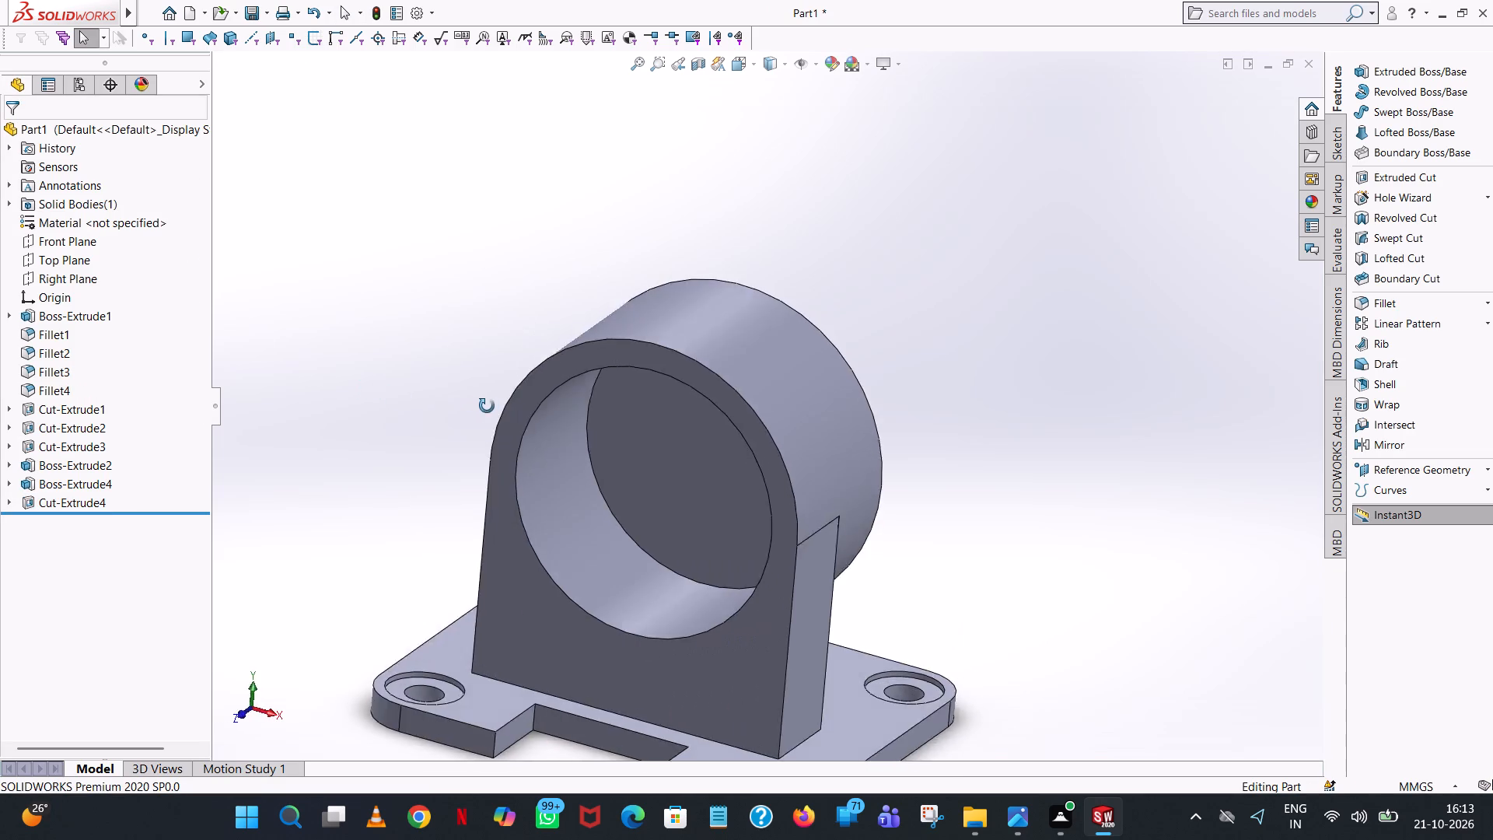
middle_click_drag(487, 406, 530, 338)
scroll(530, 338, "up", 3)
scroll(530, 338, "down", 1)
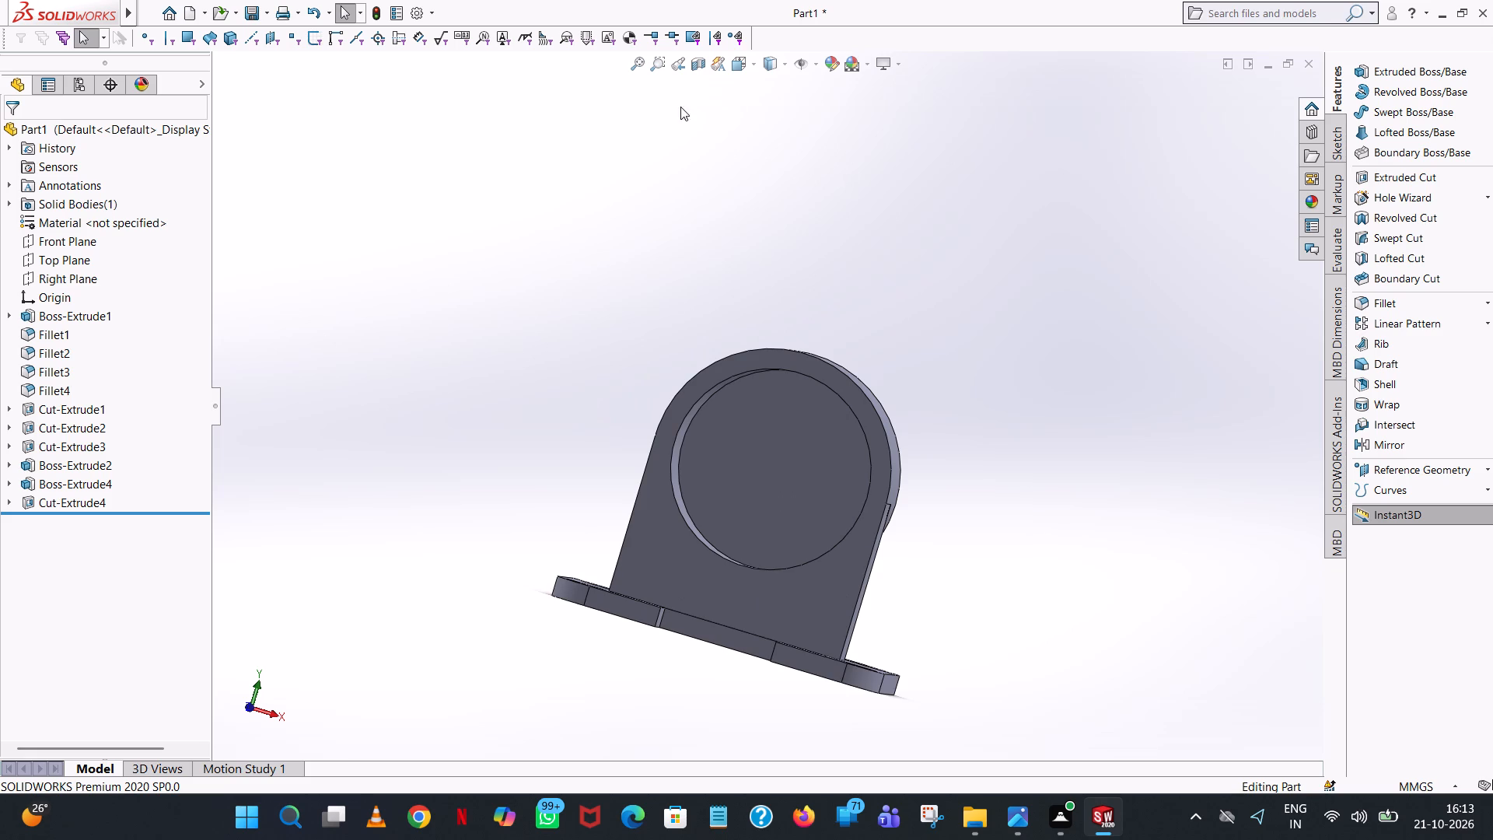
left_click(1419, 61)
left_click(1411, 73)
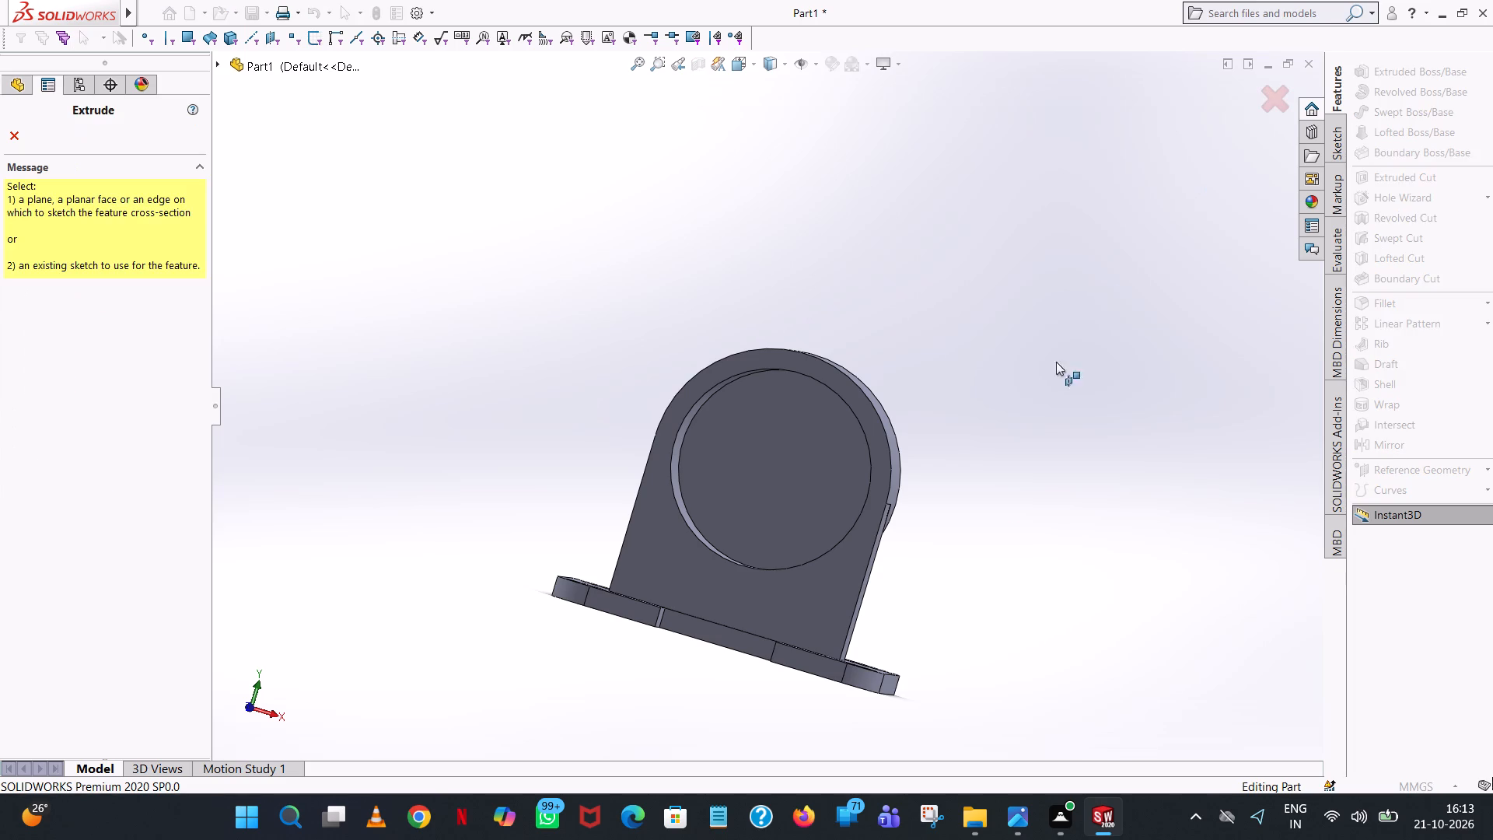
left_click(802, 617)
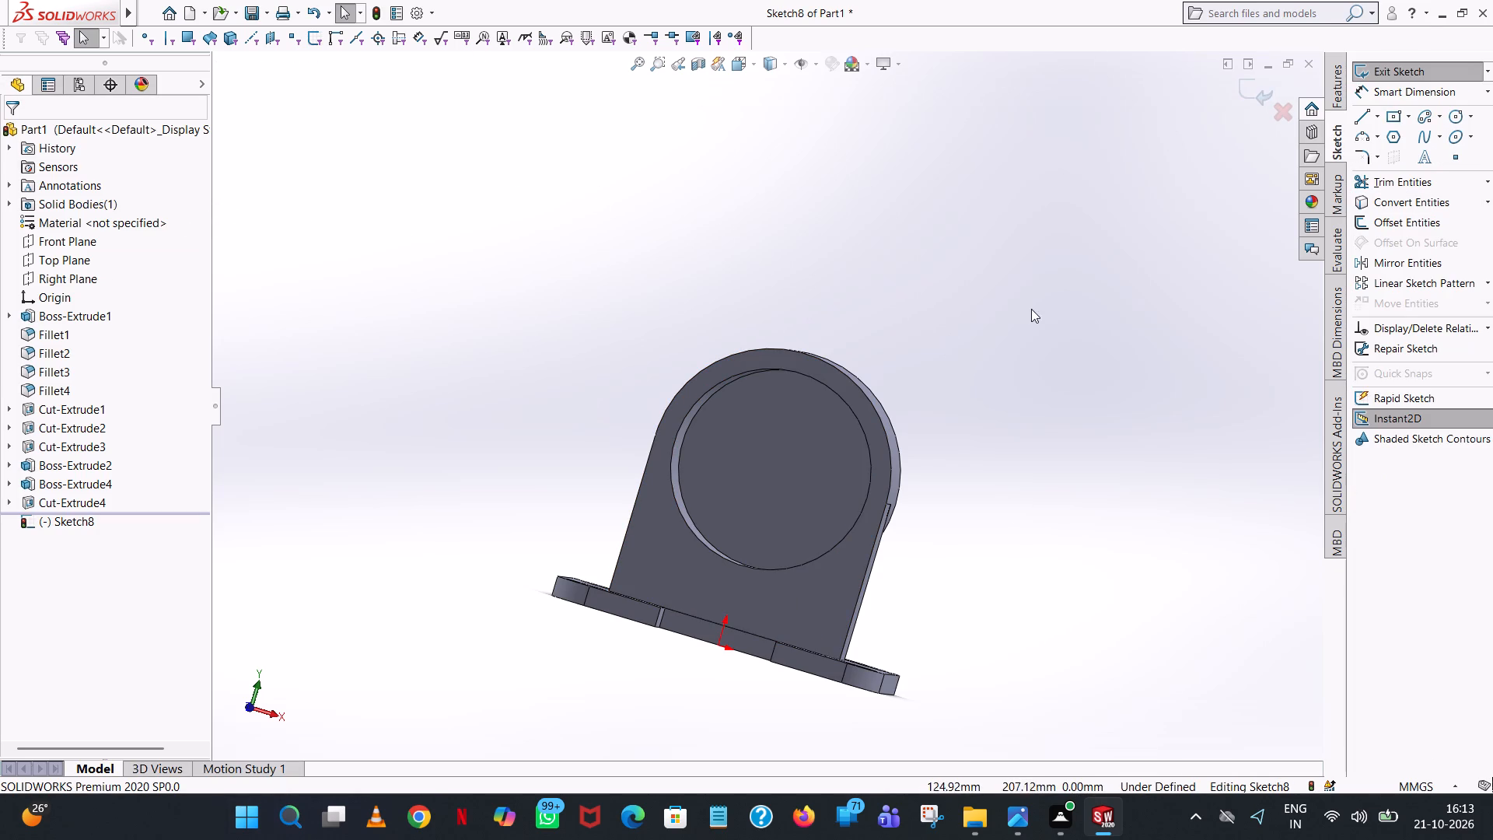
Sketch three connected lines around the rounded top: 60 mm vertically from one arc end, horizontally across its crest, and 60 mm down to the other end.
middle_click_drag(1026, 310, 898, 325)
scroll(899, 328, "up", 1)
middle_click_drag(901, 325, 1049, 369)
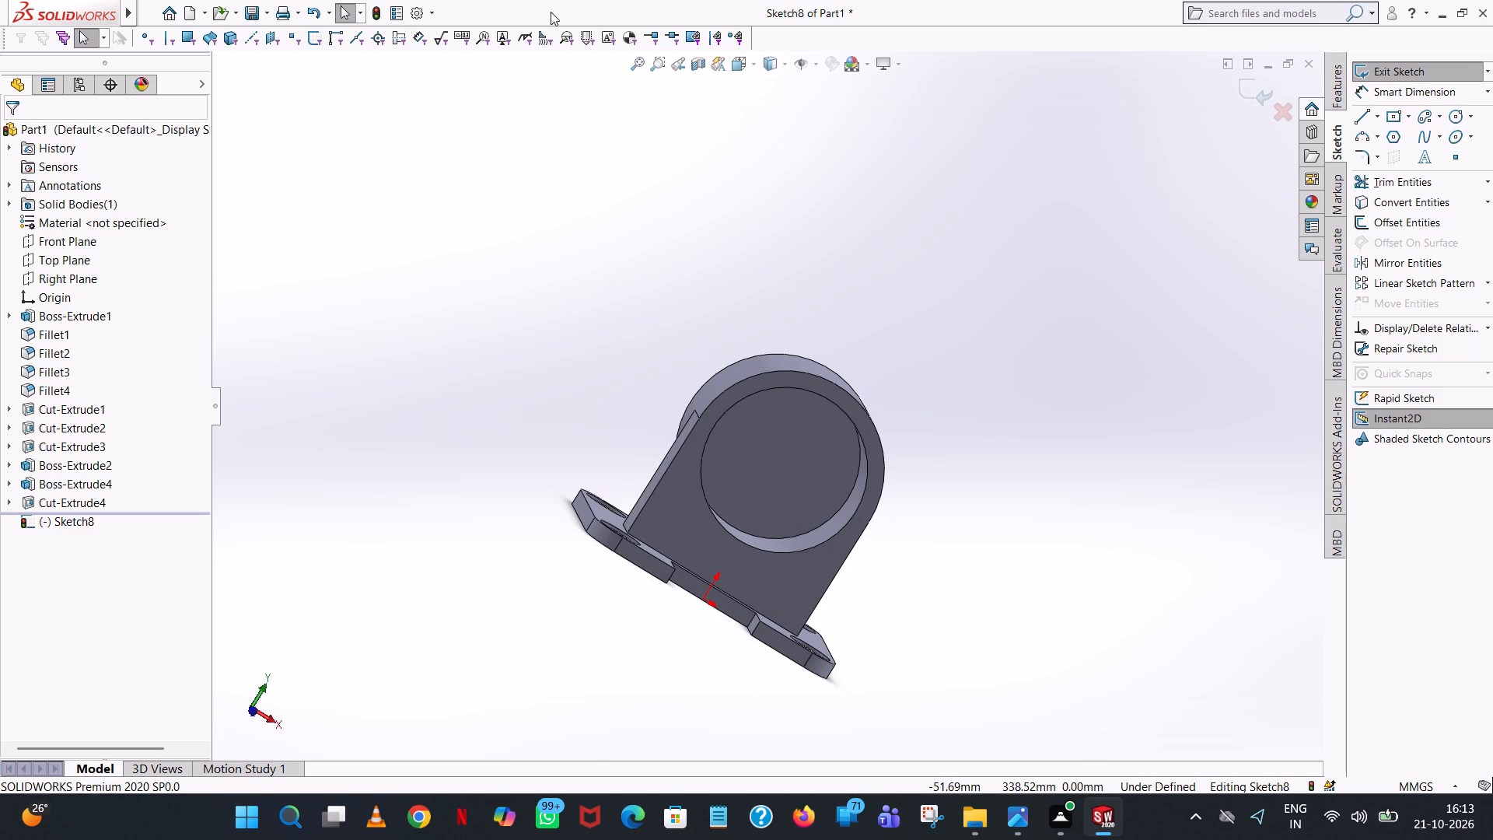
left_click(753, 61)
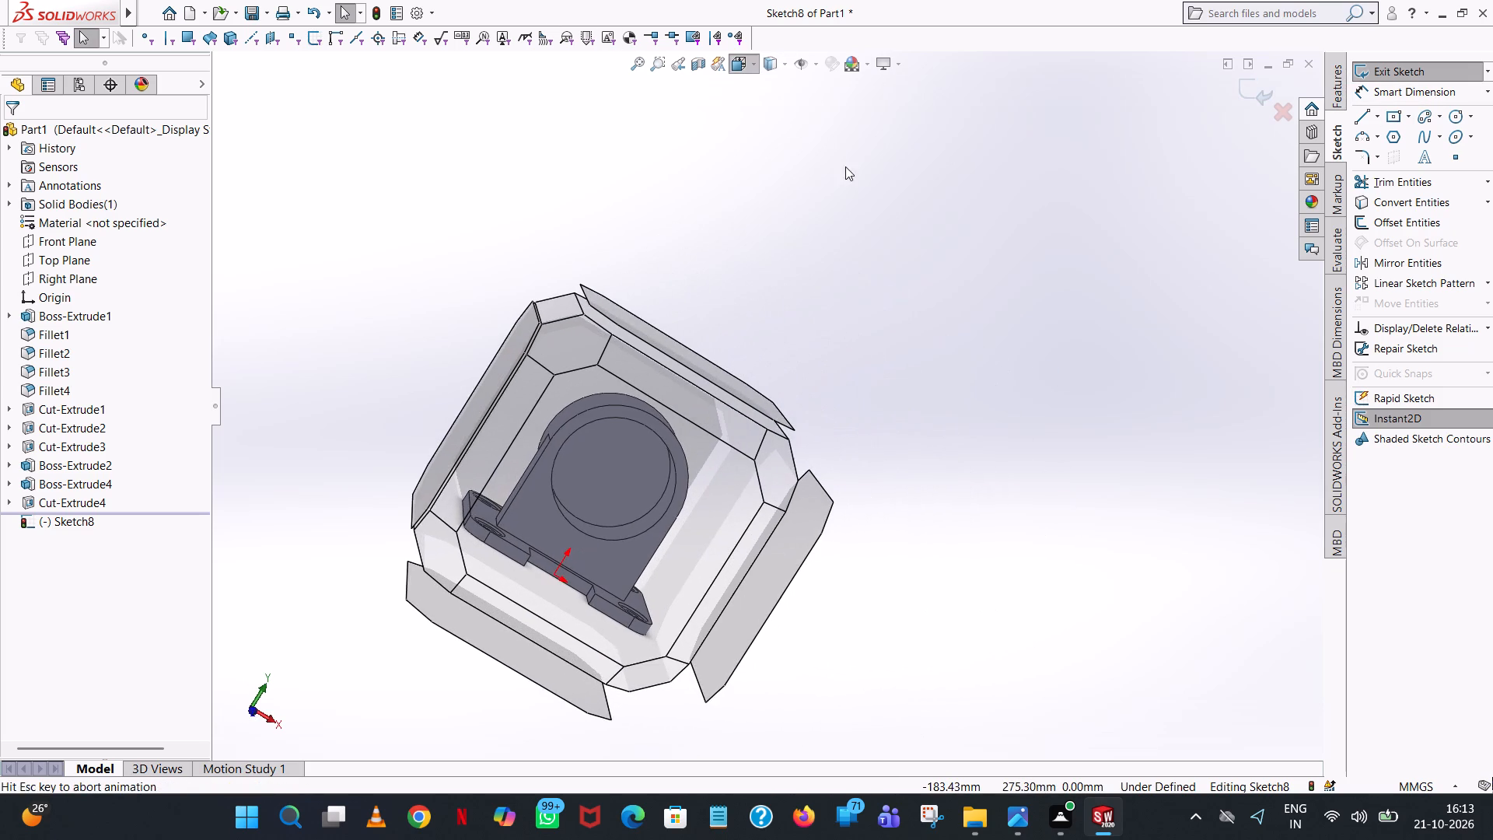
left_click(834, 152)
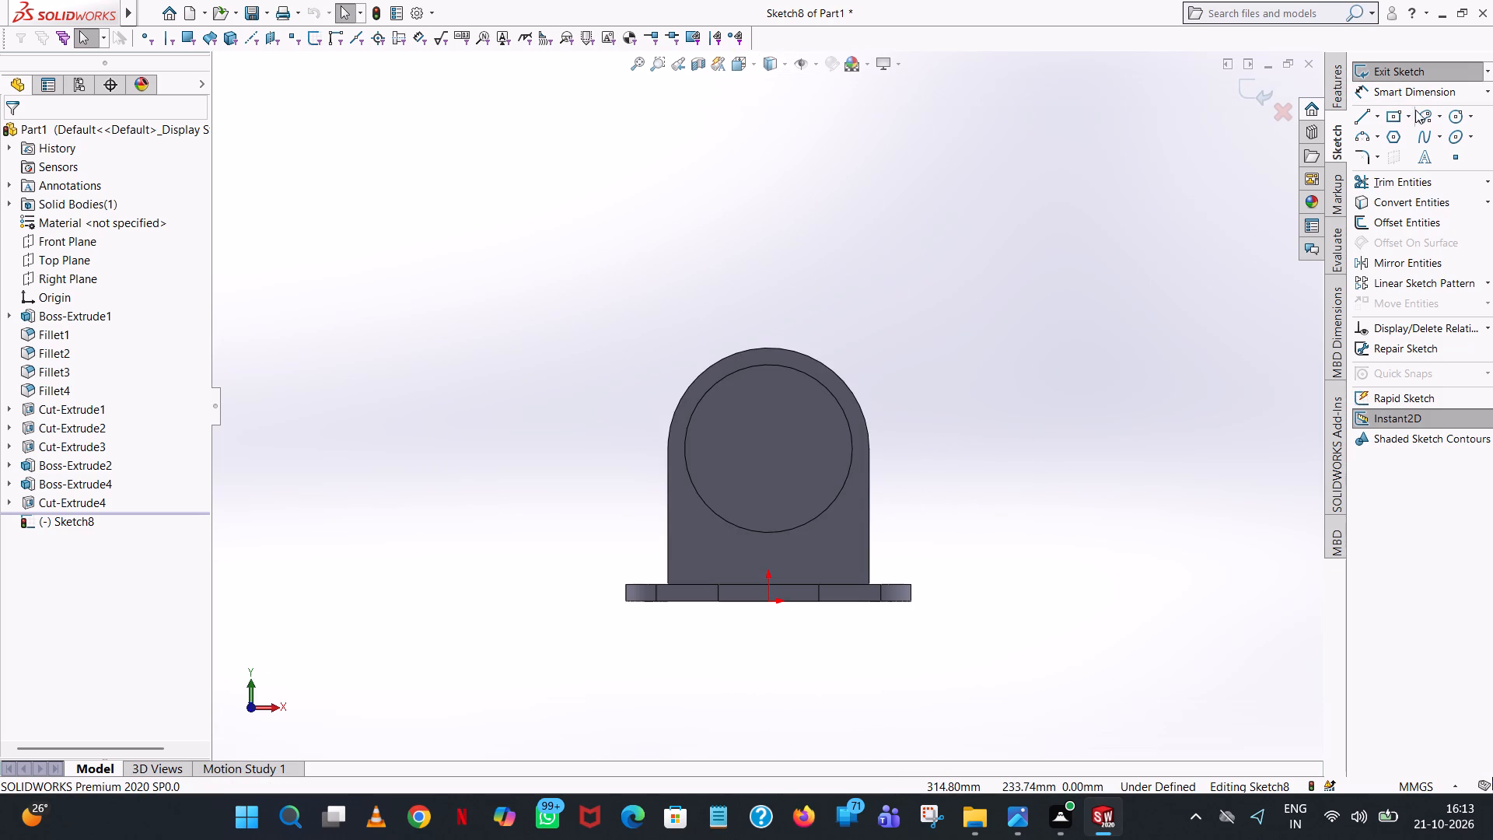
left_click(1358, 127)
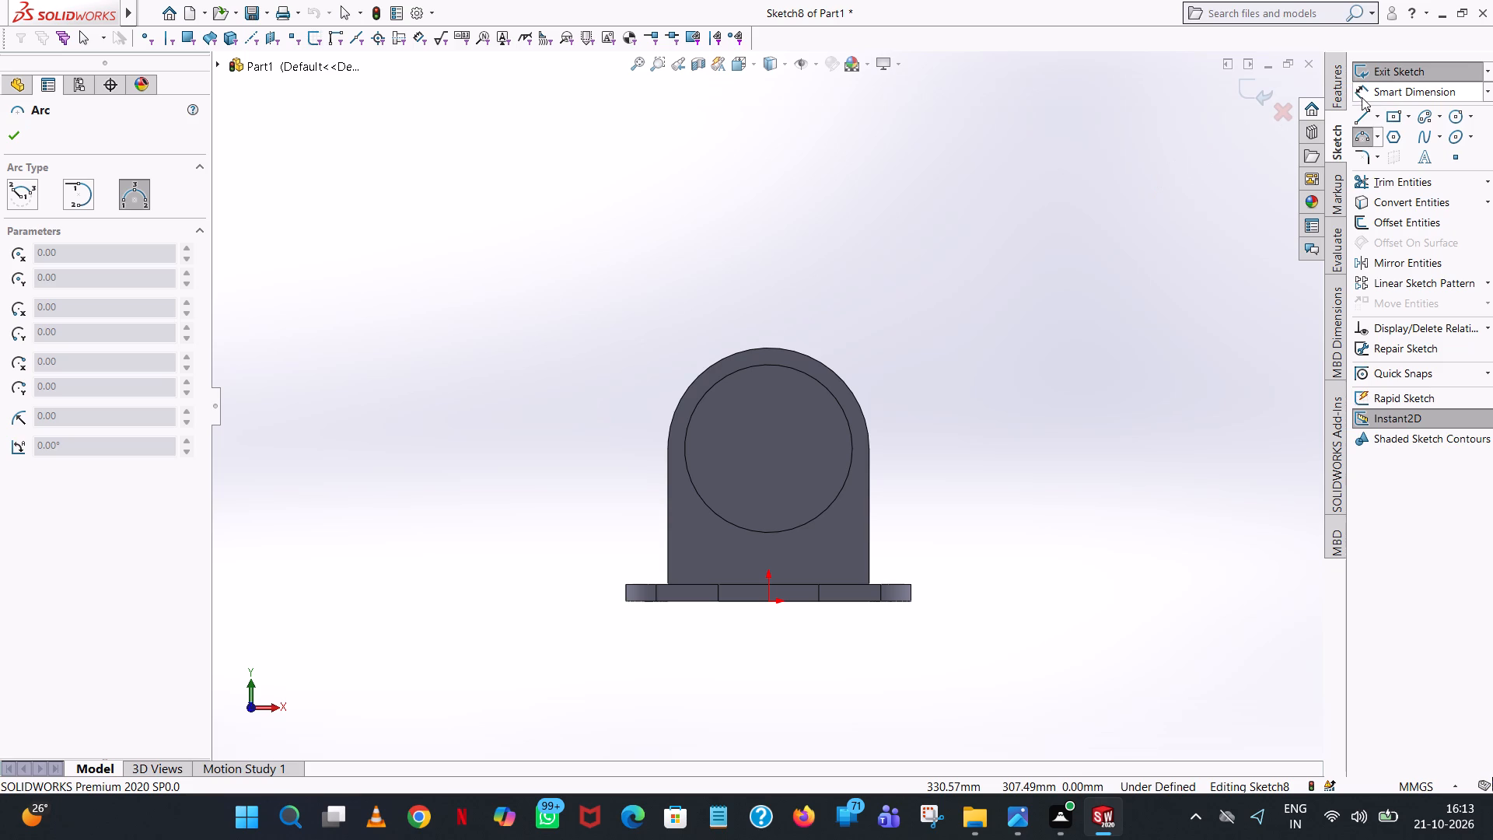
left_click(1359, 114)
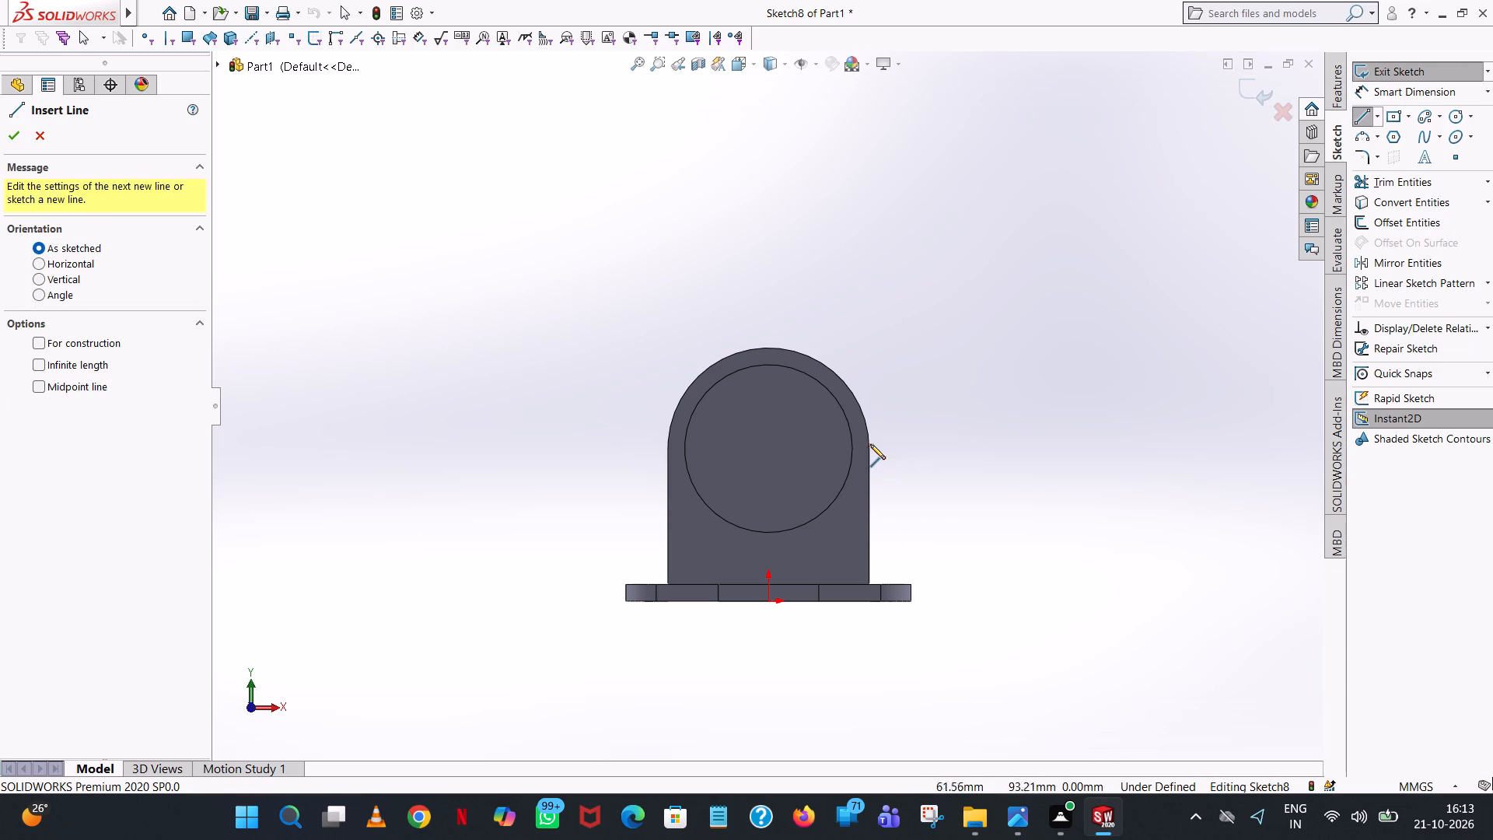
left_click(870, 447)
left_click(869, 348)
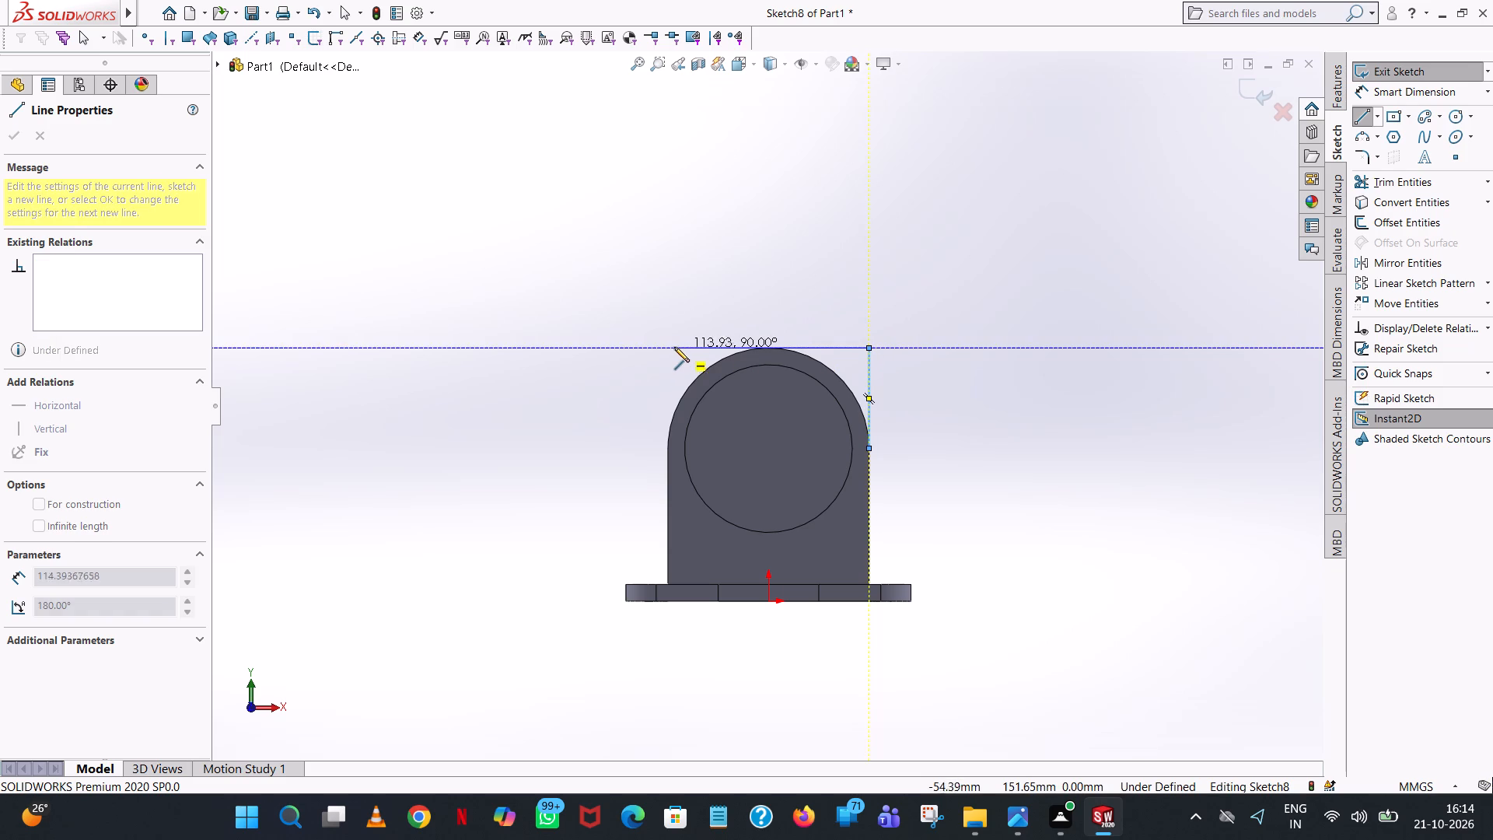
left_click(666, 346)
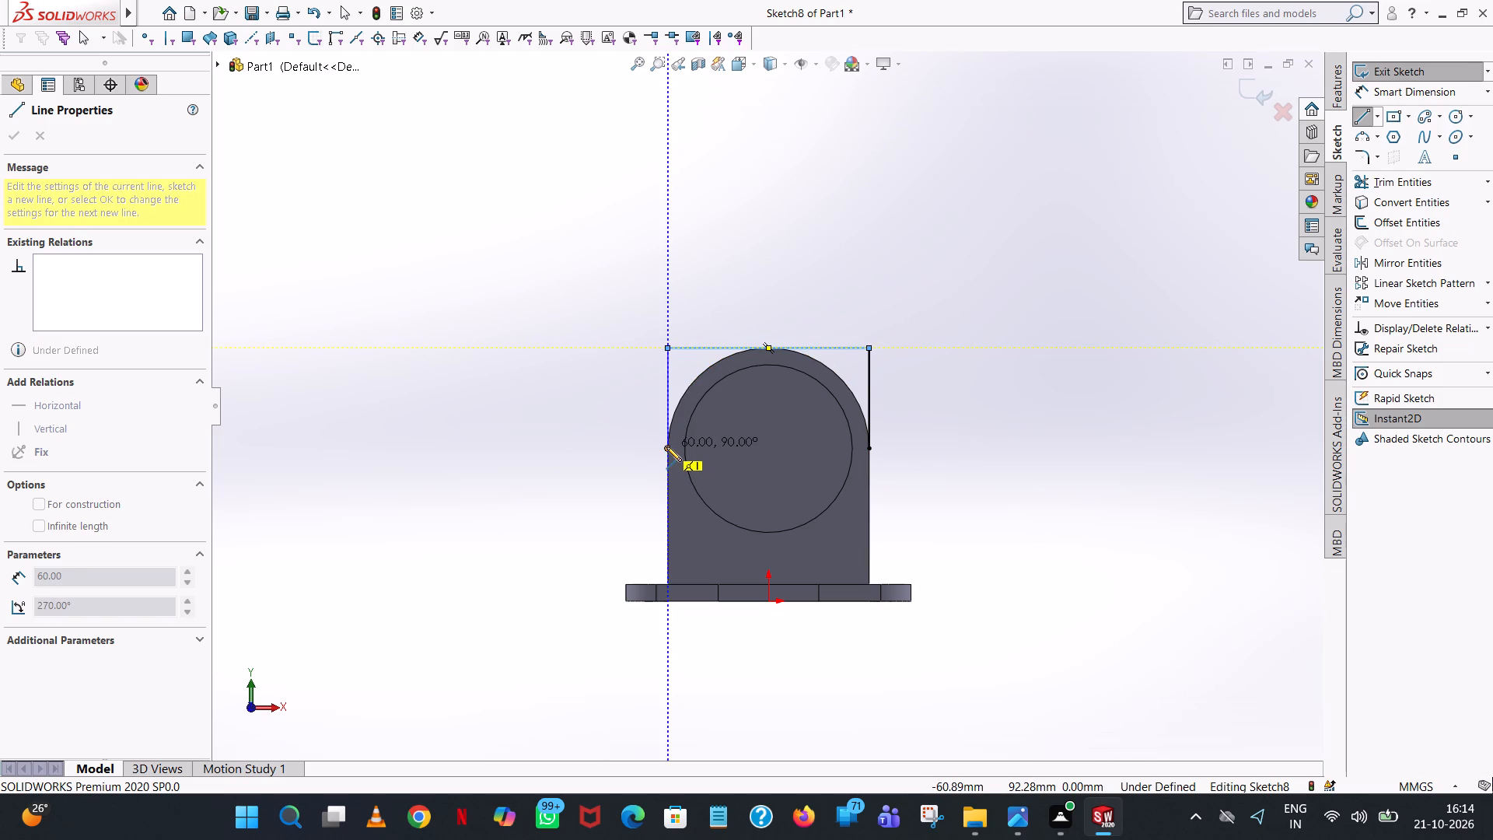
left_click(666, 446)
right_click(666, 446)
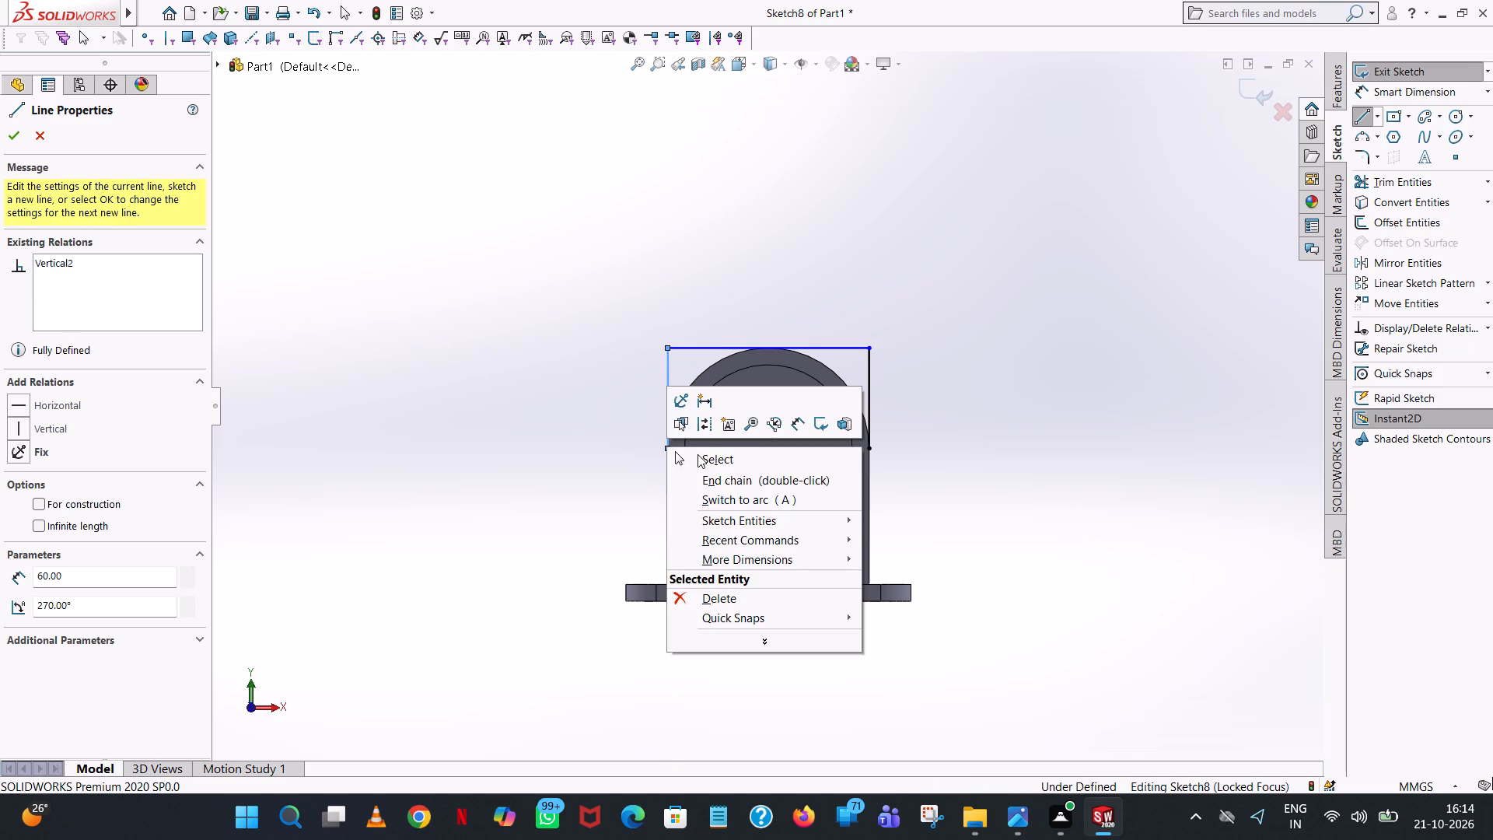
left_click(698, 454)
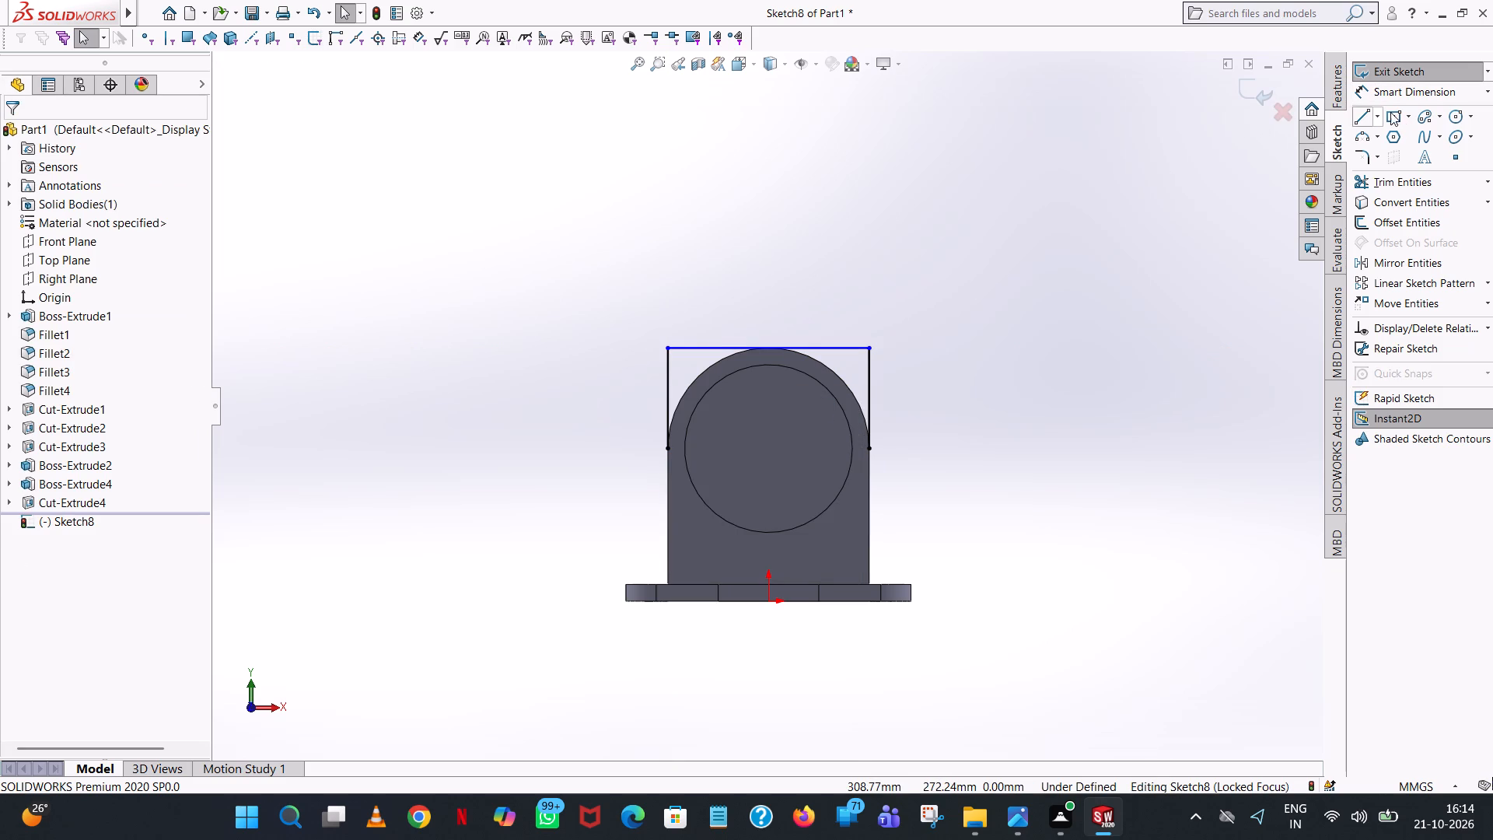
Sketch a circle centred on the bore, its edge following the upright's rounded outer edge and touching the three lines.
left_click(1456, 117)
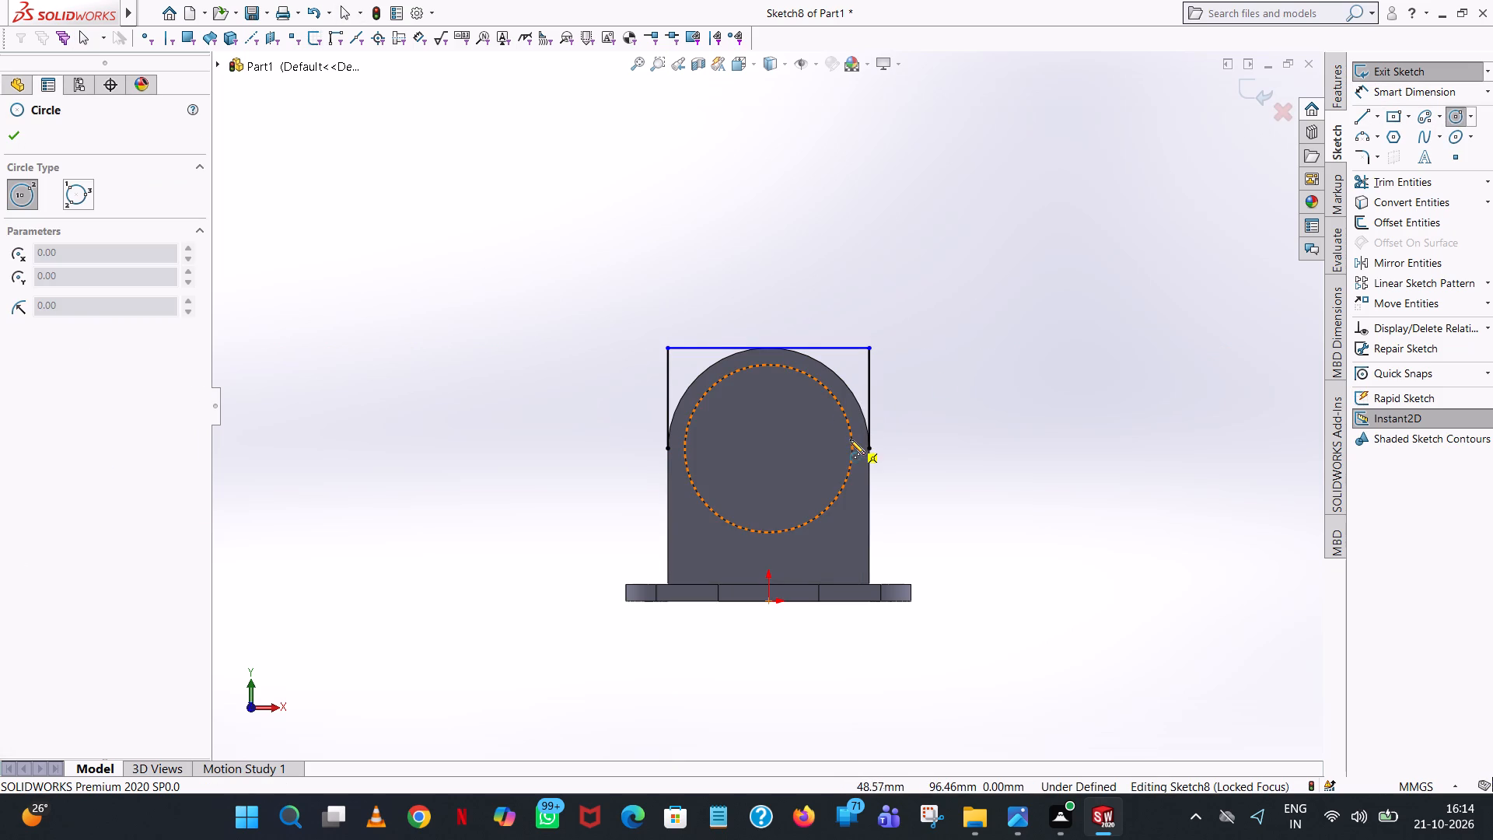
left_click(768, 449)
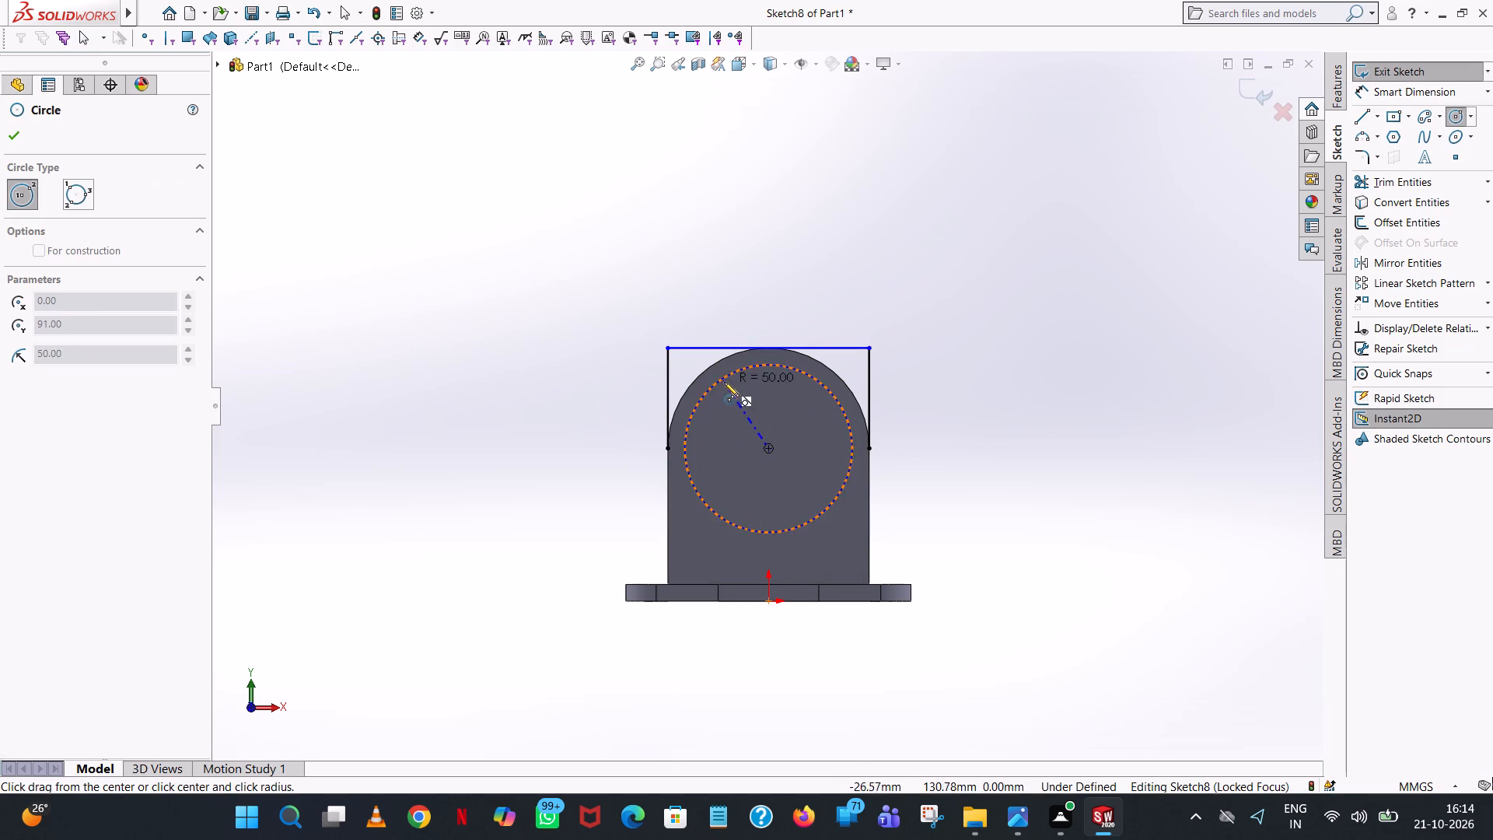
left_click(712, 366)
right_click(712, 366)
left_click(771, 378)
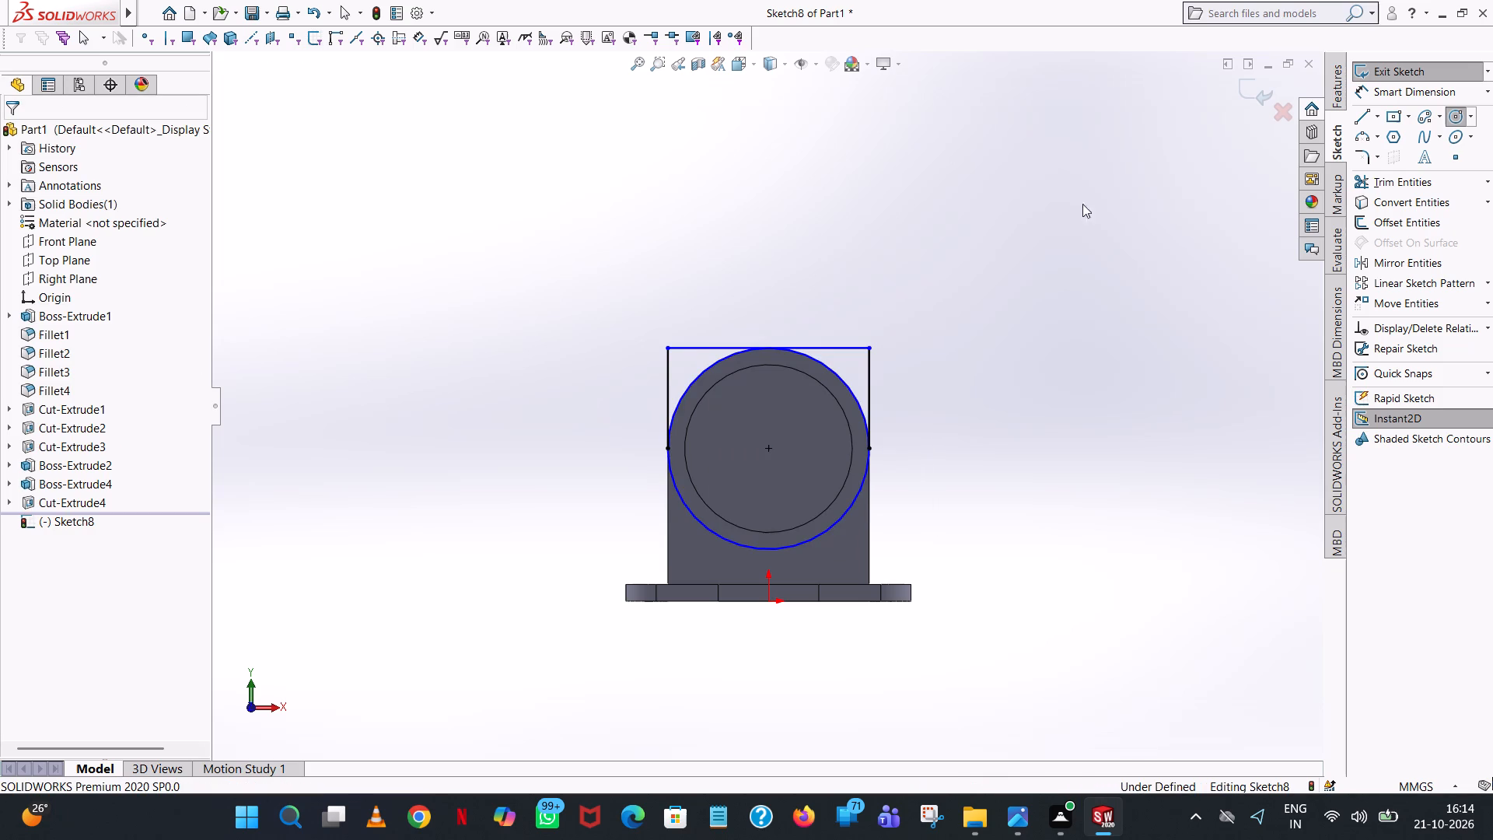
Trim away the circle's lower arc, leaving only the upper arc beneath the three lines around the rounded top.
left_click(1364, 174)
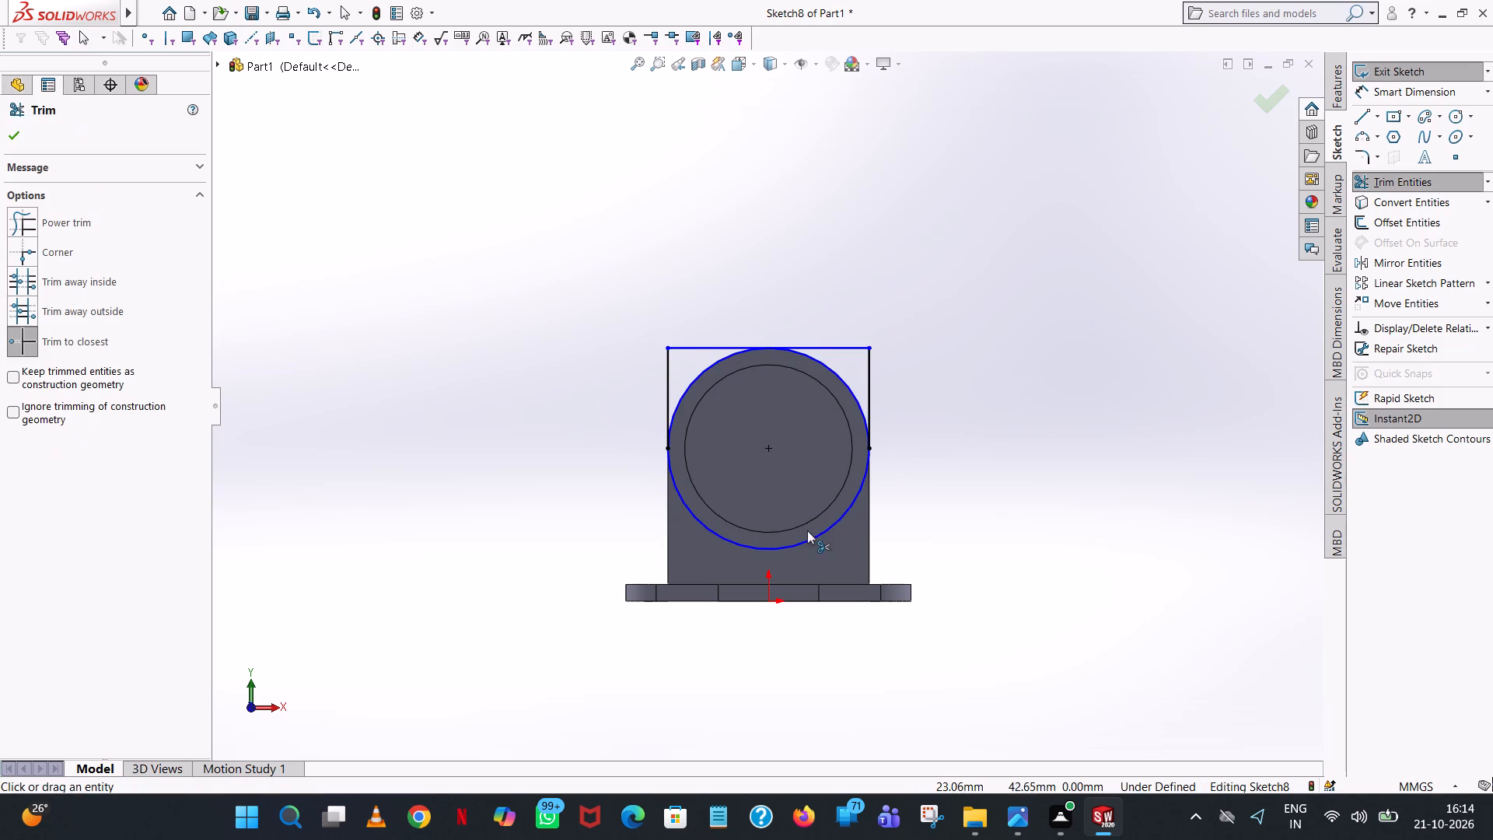
left_click(808, 542)
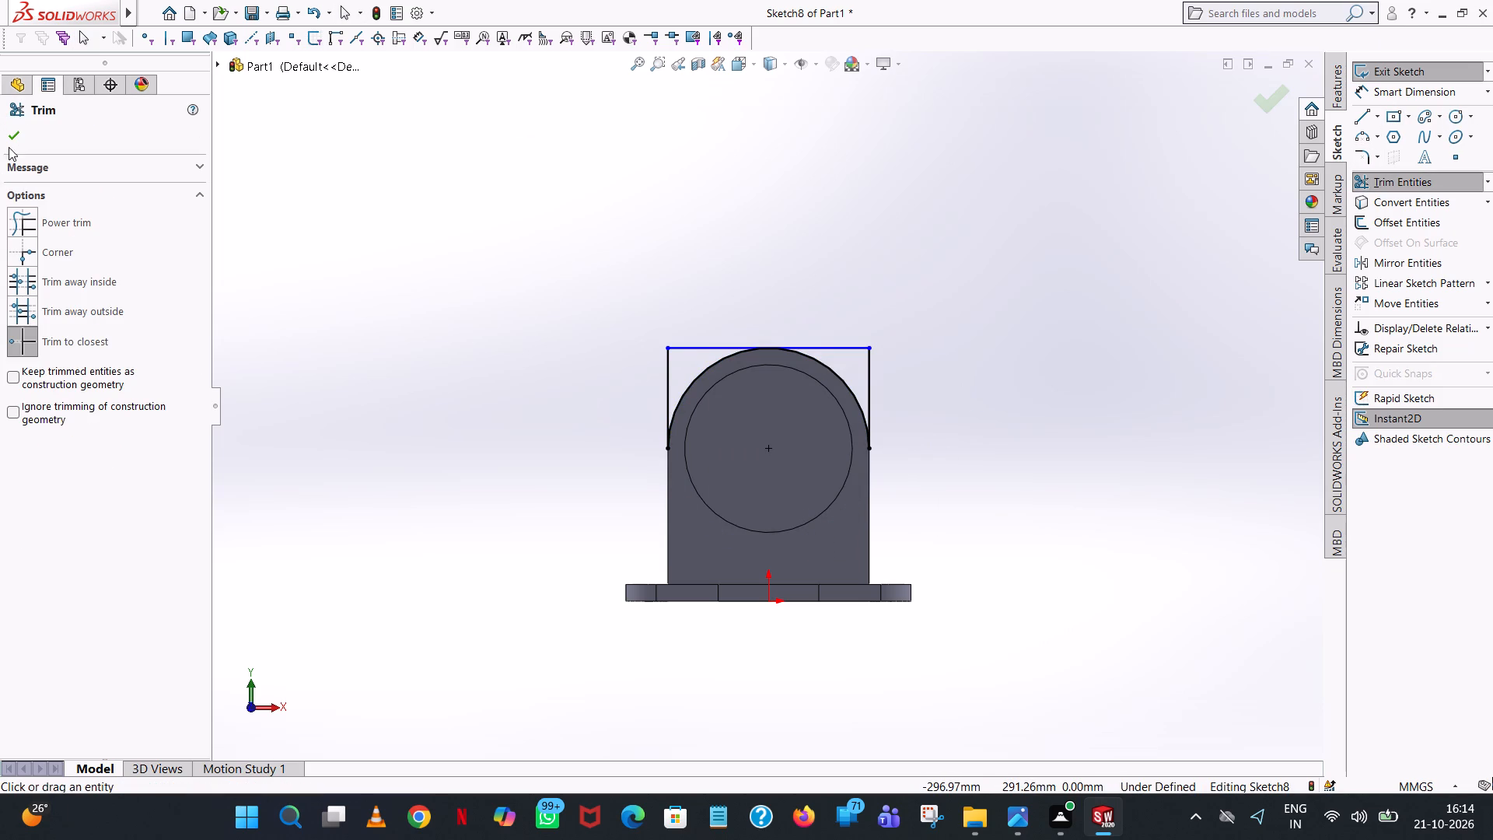
left_click(12, 138)
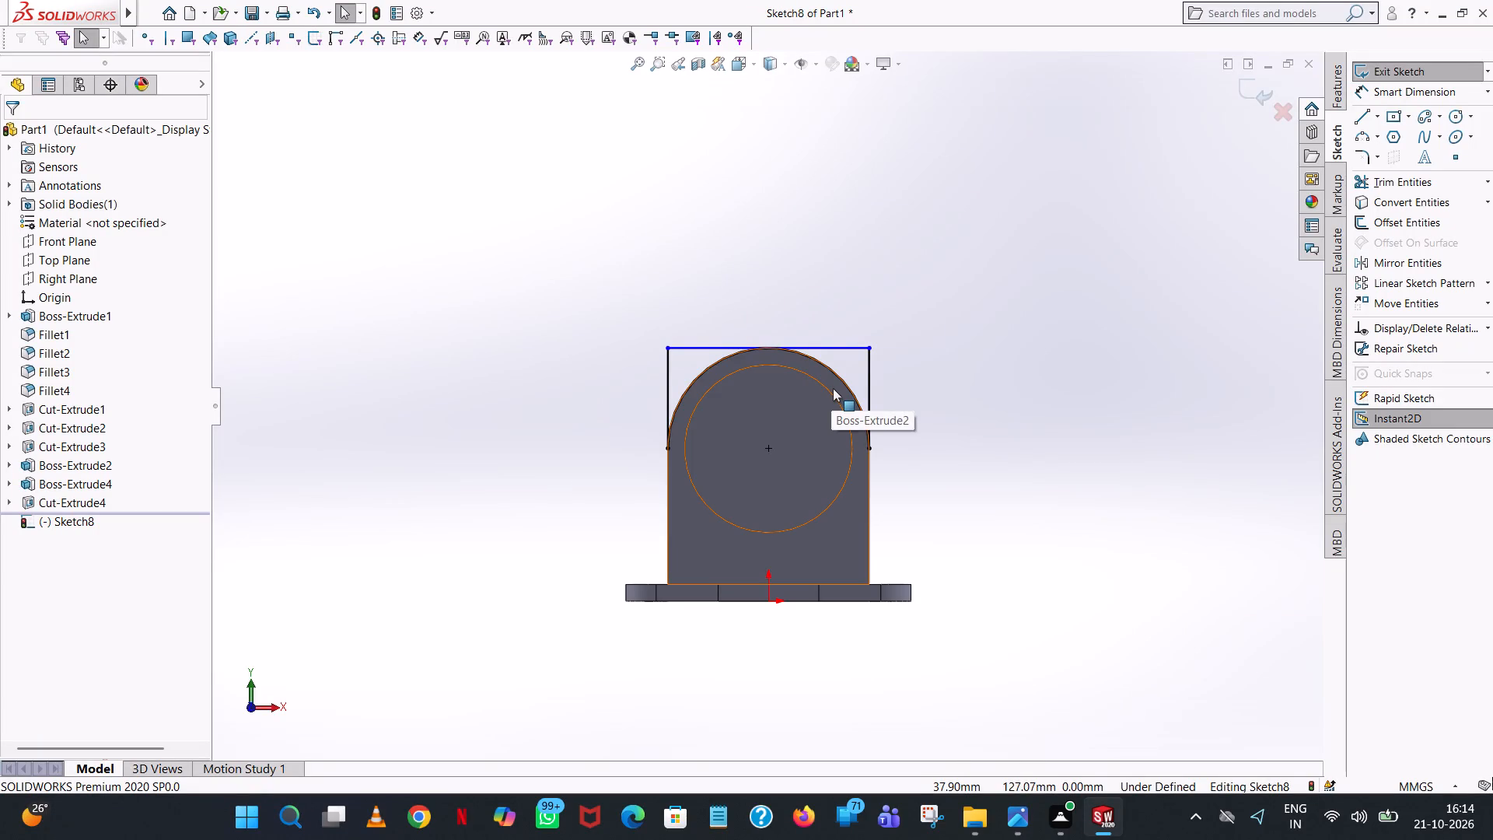
Extrude the two corner regions between the arc and lines 32 mm as a Blind boss, reversed into the upright.
scroll(823, 386, "up", 1)
middle_click_drag(820, 387, 646, 443)
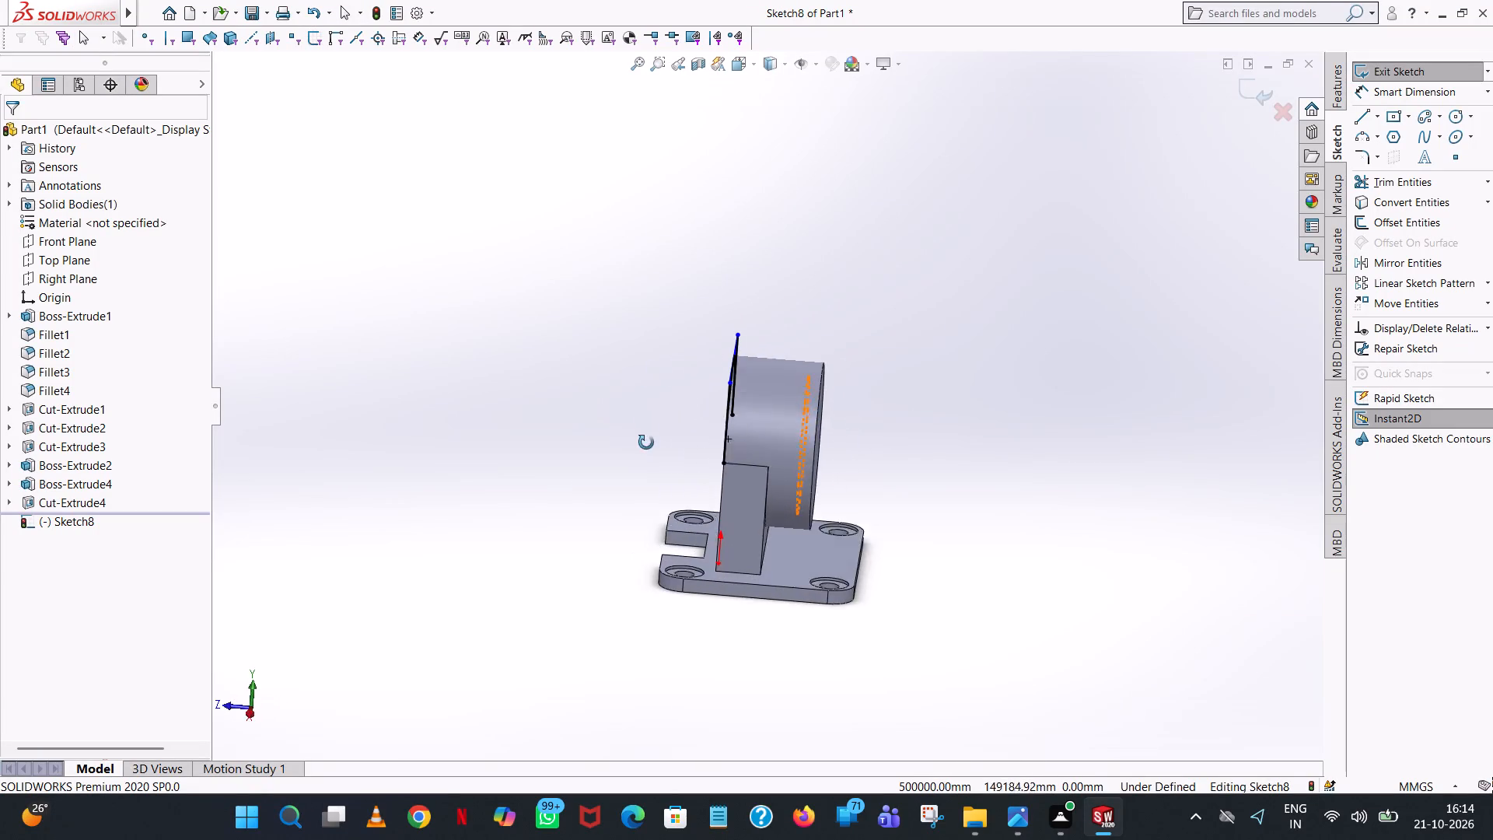
middle_click_drag(646, 443, 650, 472)
left_click(1332, 90)
left_click(1391, 79)
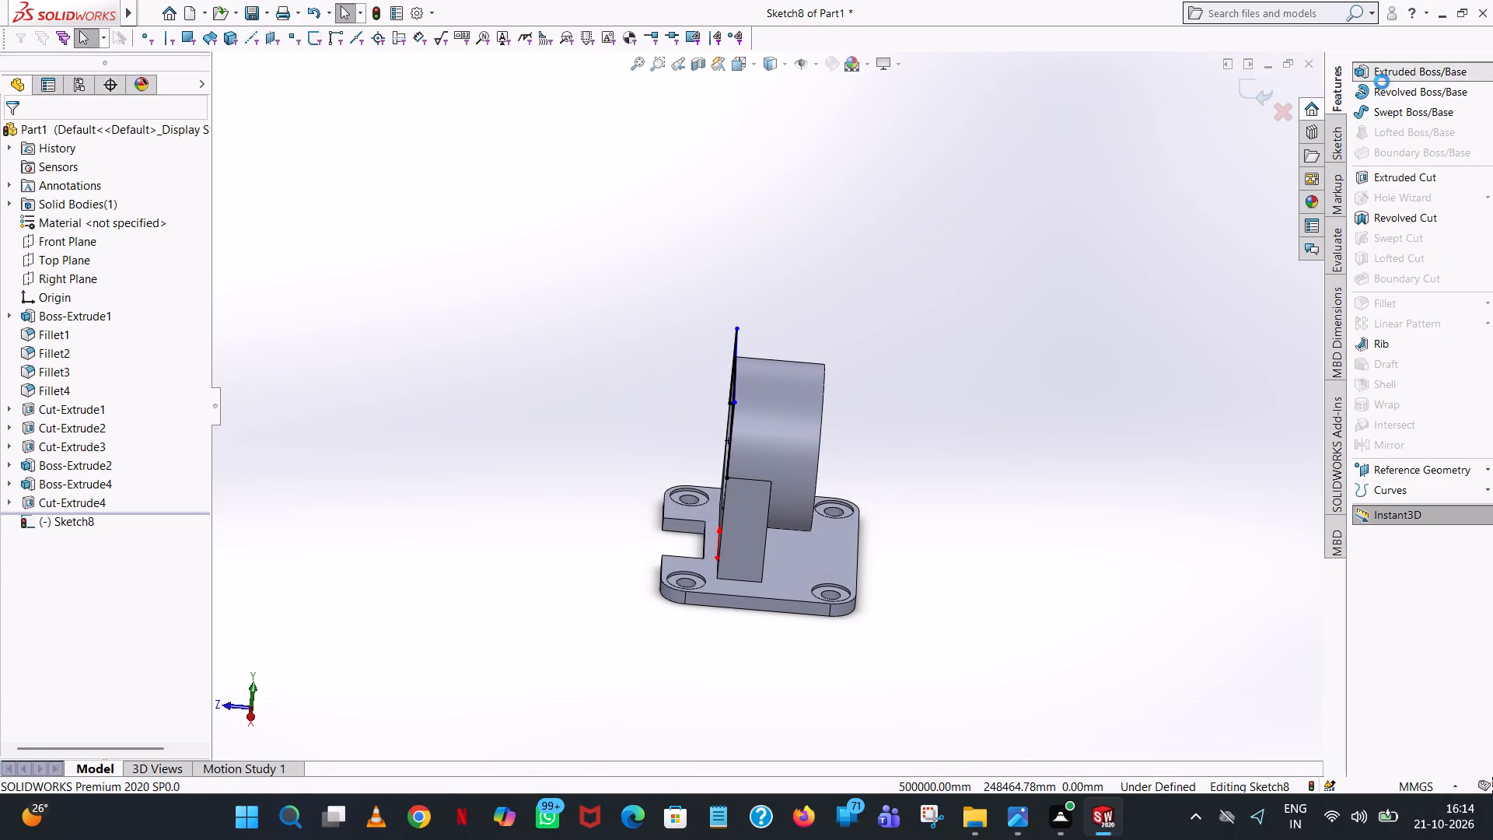
middle_click_drag(804, 500, 921, 513)
scroll(916, 513, "down", 1)
left_click(820, 389)
left_click(720, 310)
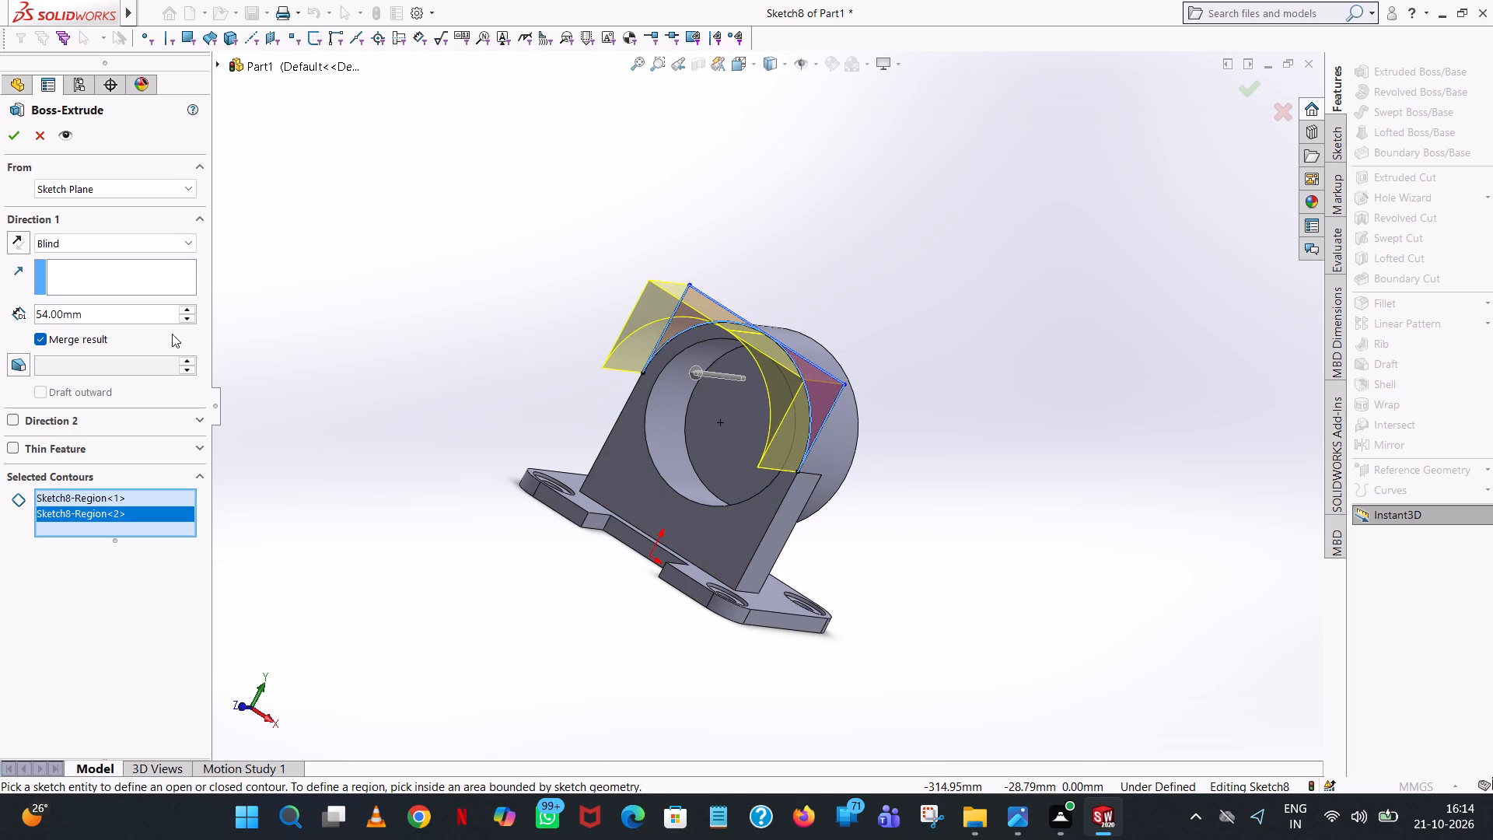
left_click(10, 244)
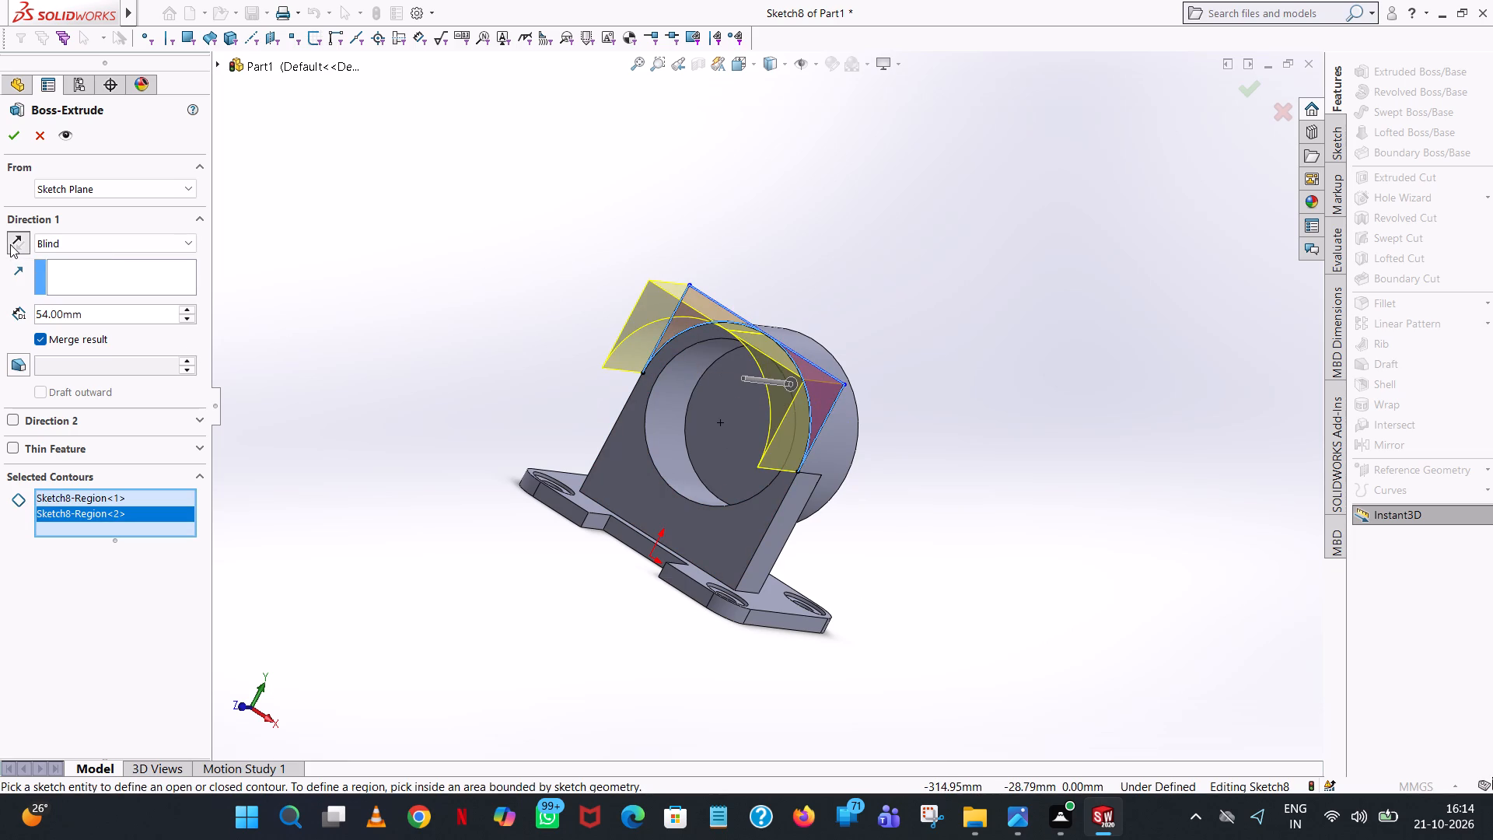
double_click(106, 306)
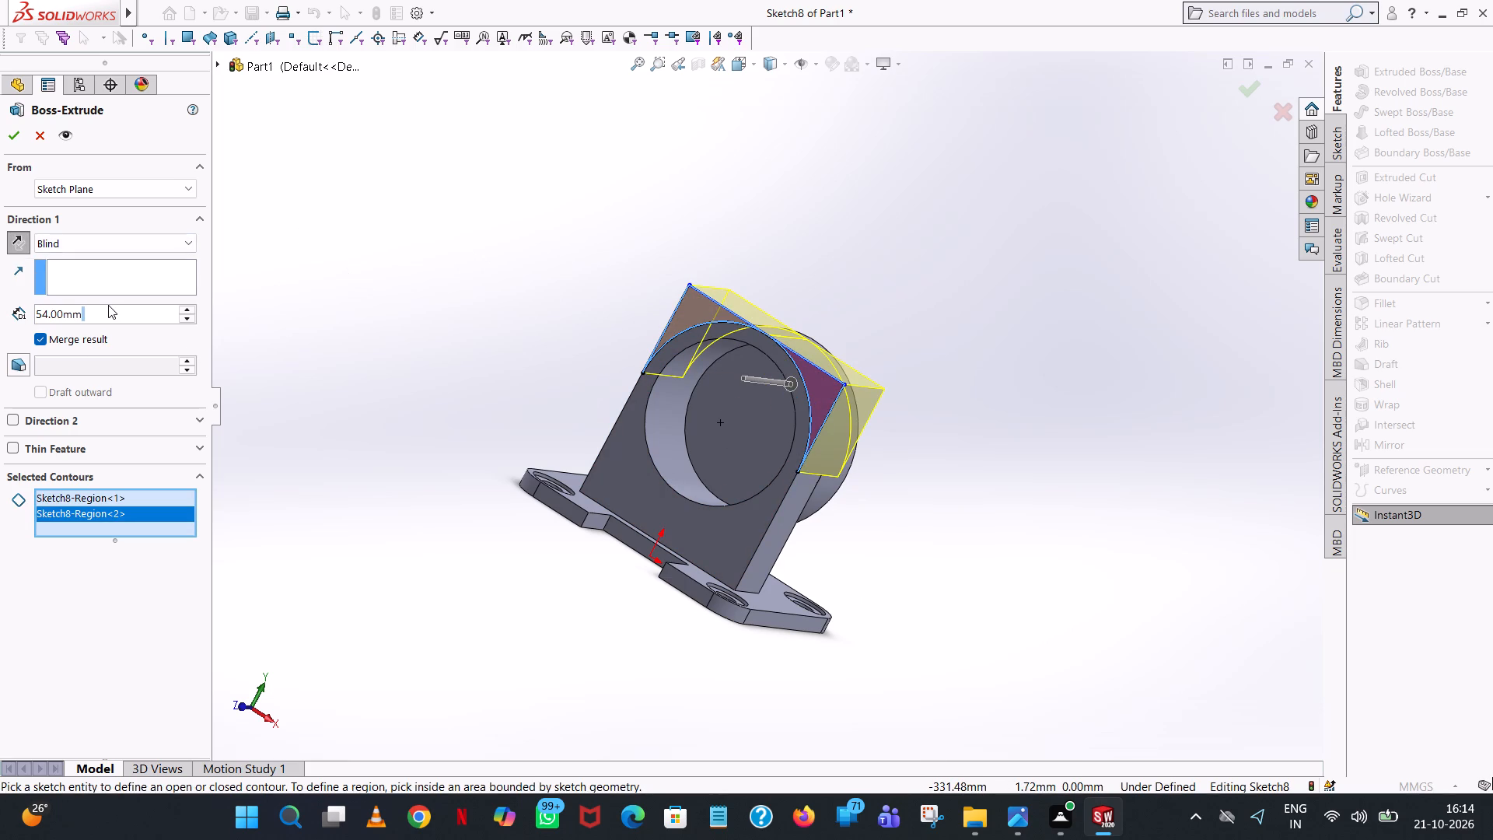
left_click_drag(100, 312, 0, 302)
left_click(96, 315)
left_click_drag(96, 315, 108, 315)
type("32")
key("Return")
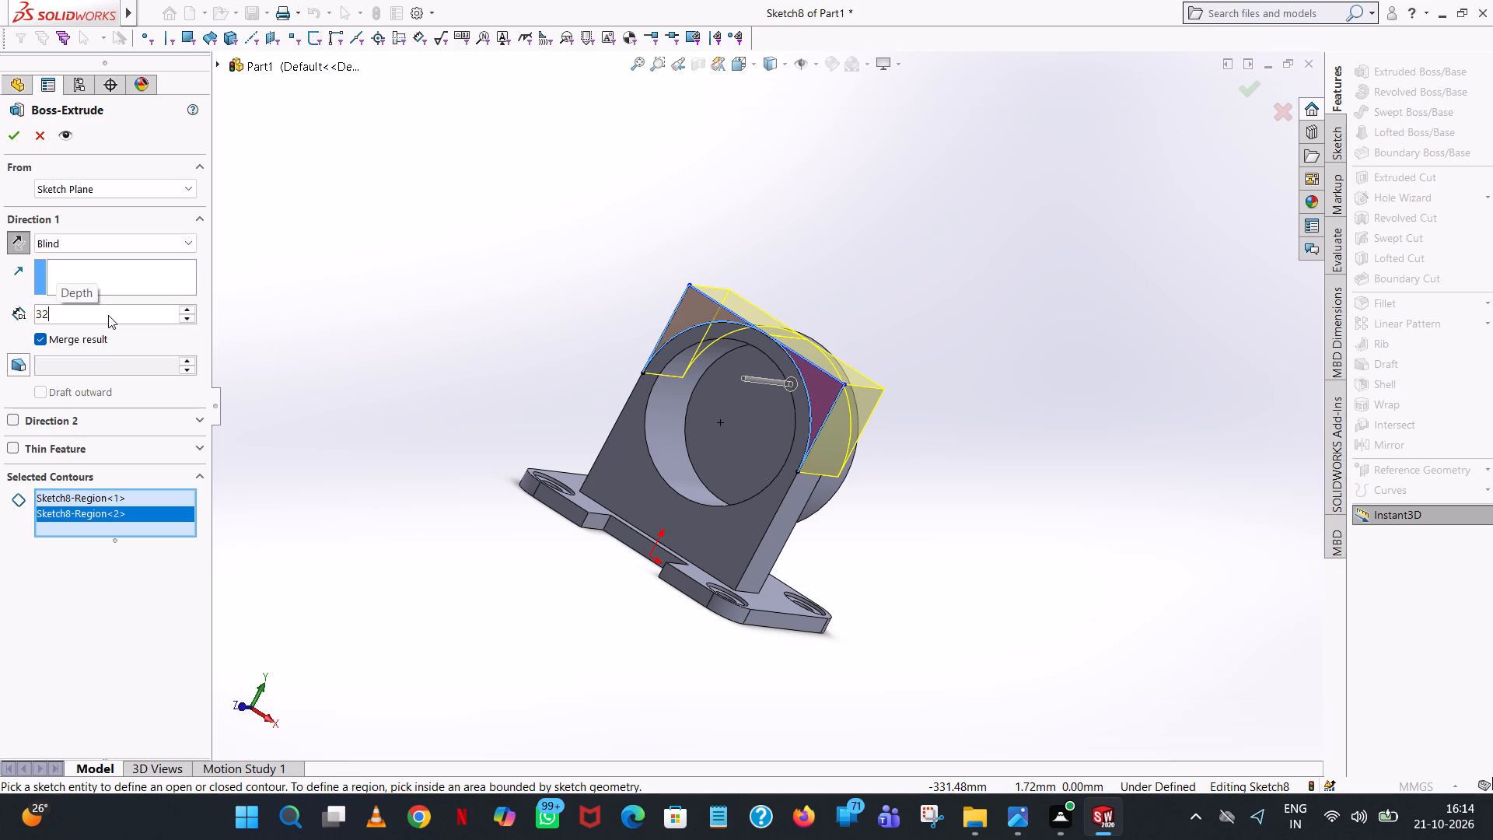
left_click(19, 133)
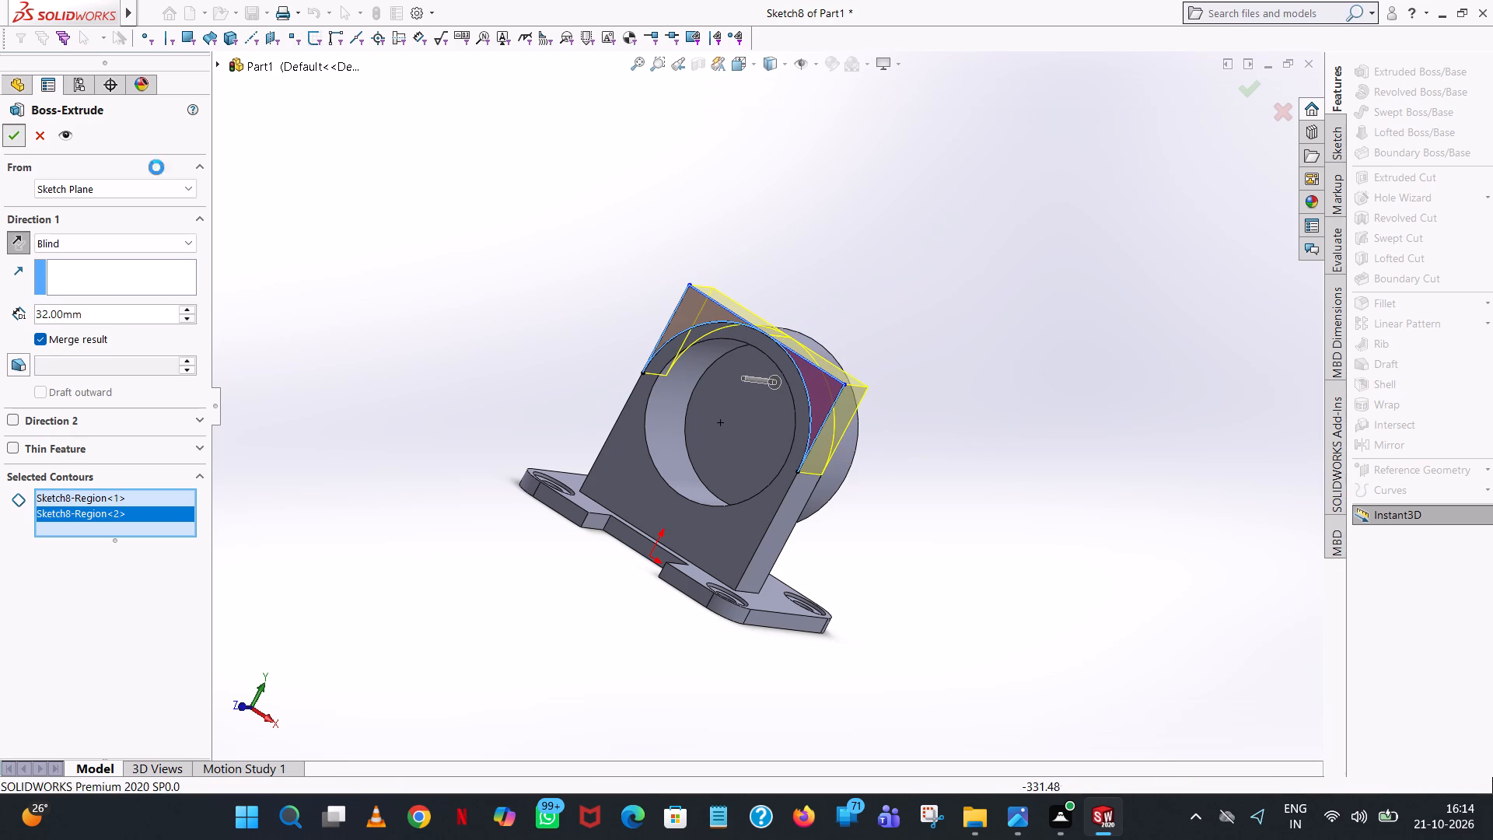
Examine the squared-off upright, its bore and the boss behind it from several angles.
middle_click_drag(828, 286, 750, 282)
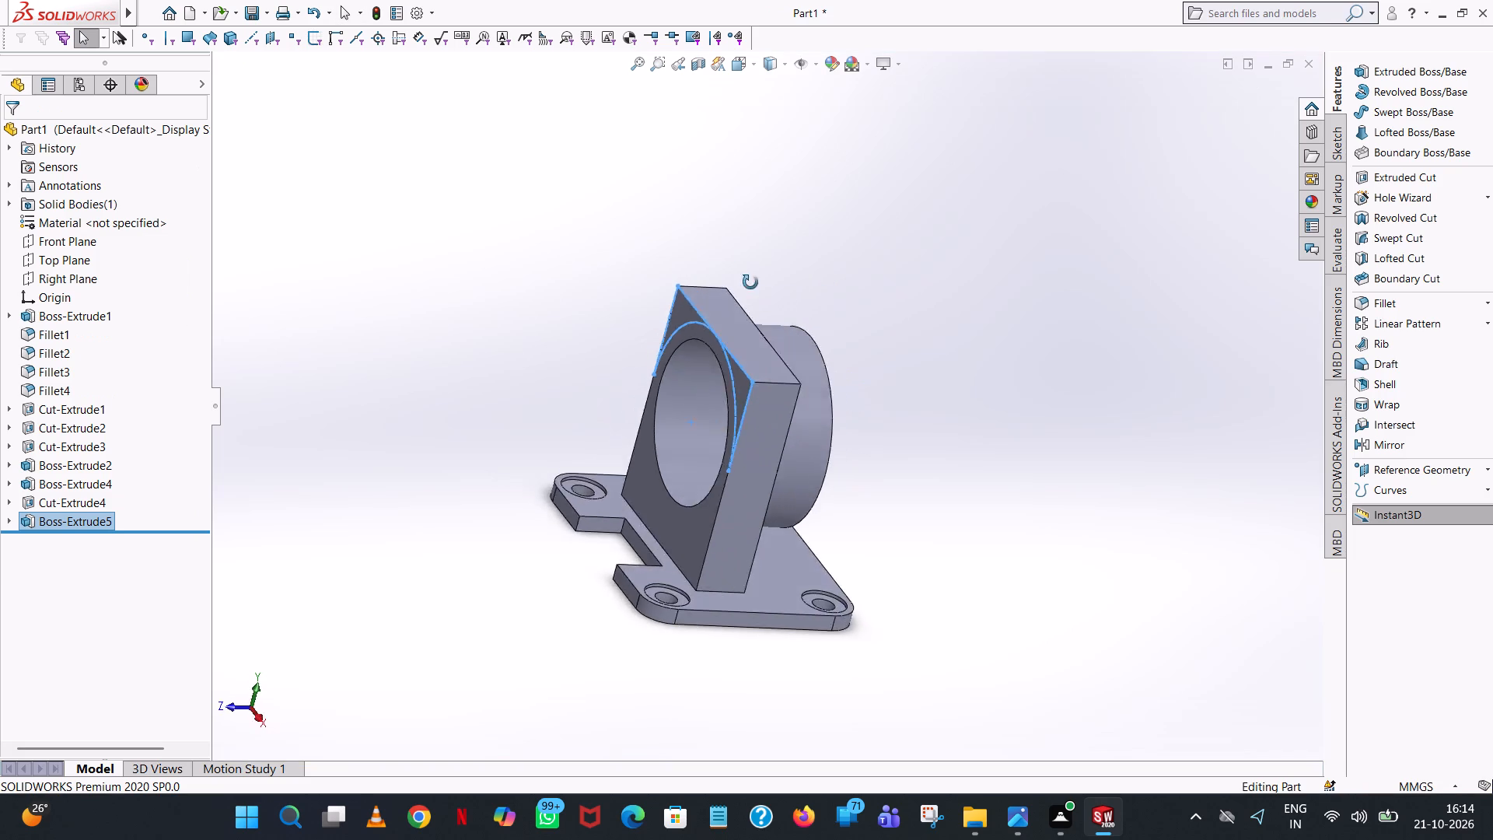
middle_click_drag(750, 282, 708, 210)
scroll(715, 226, "down", 1)
scroll(710, 210, "up", 1)
left_click(788, 248)
middle_click_drag(876, 330, 1026, 338)
scroll(981, 352, "up", 1)
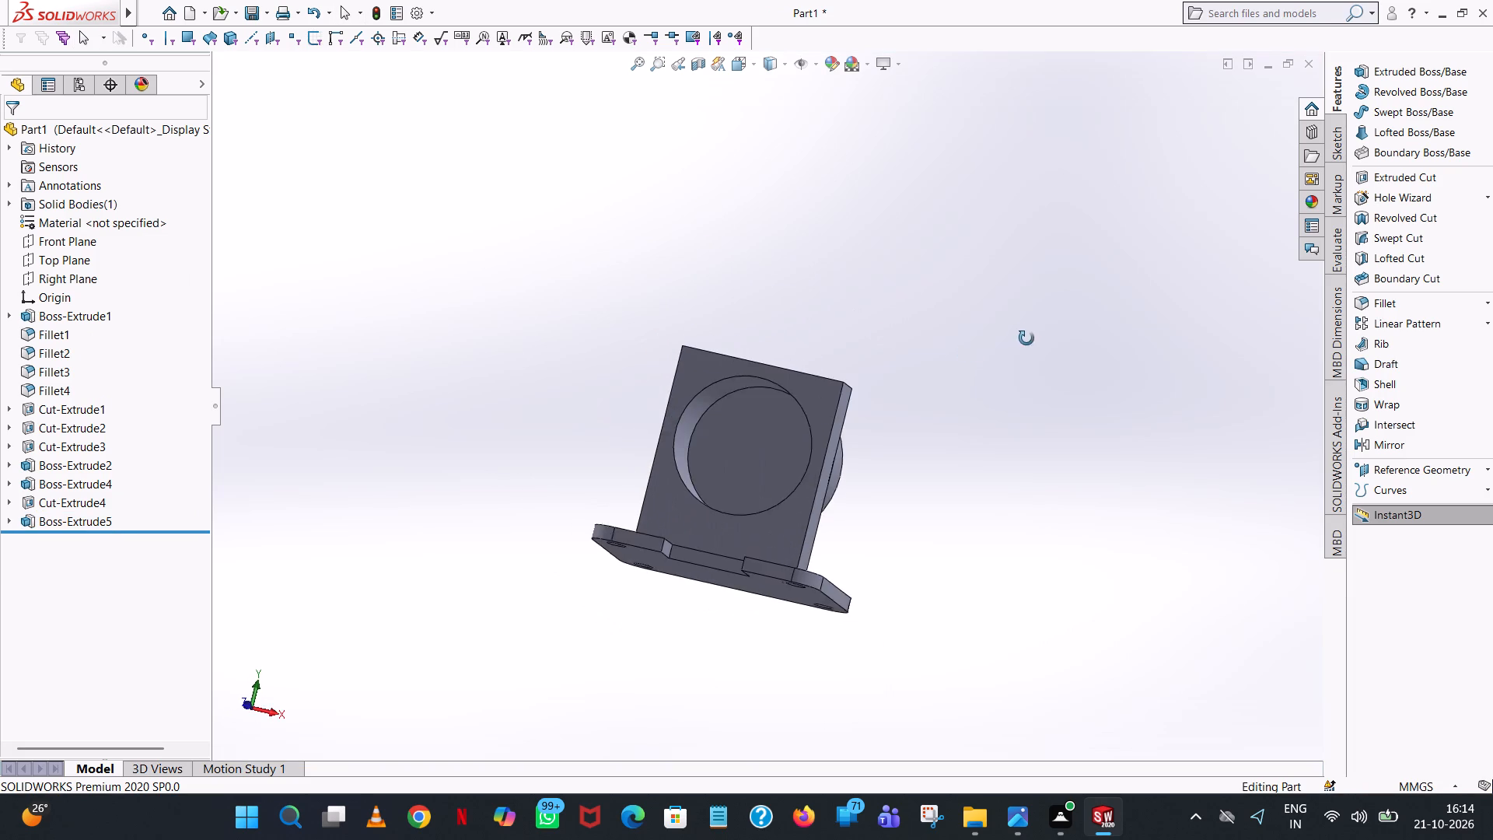
middle_click_drag(1026, 338, 917, 421)
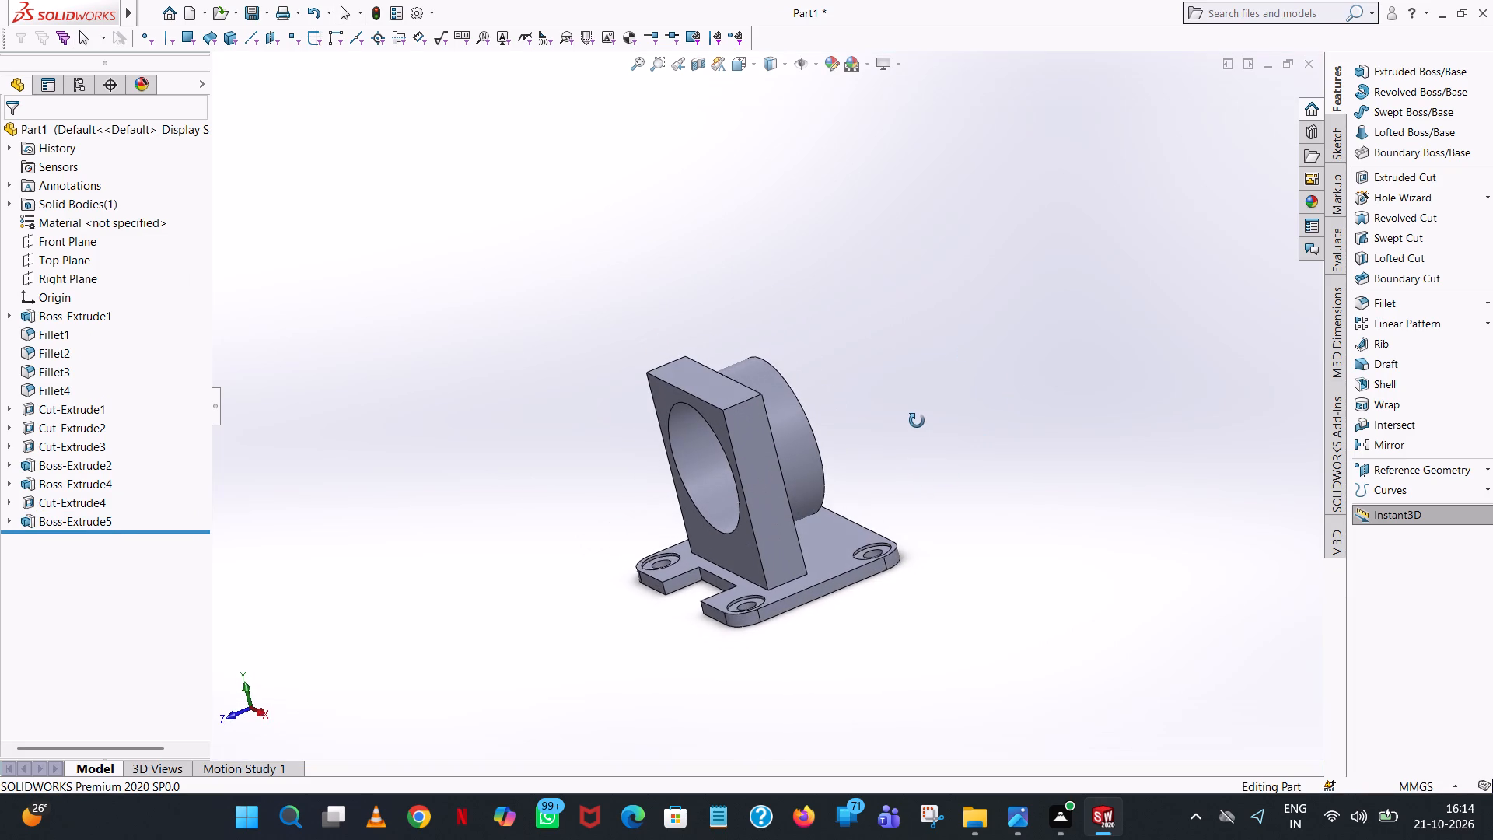
middle_click_drag(917, 421, 914, 416)
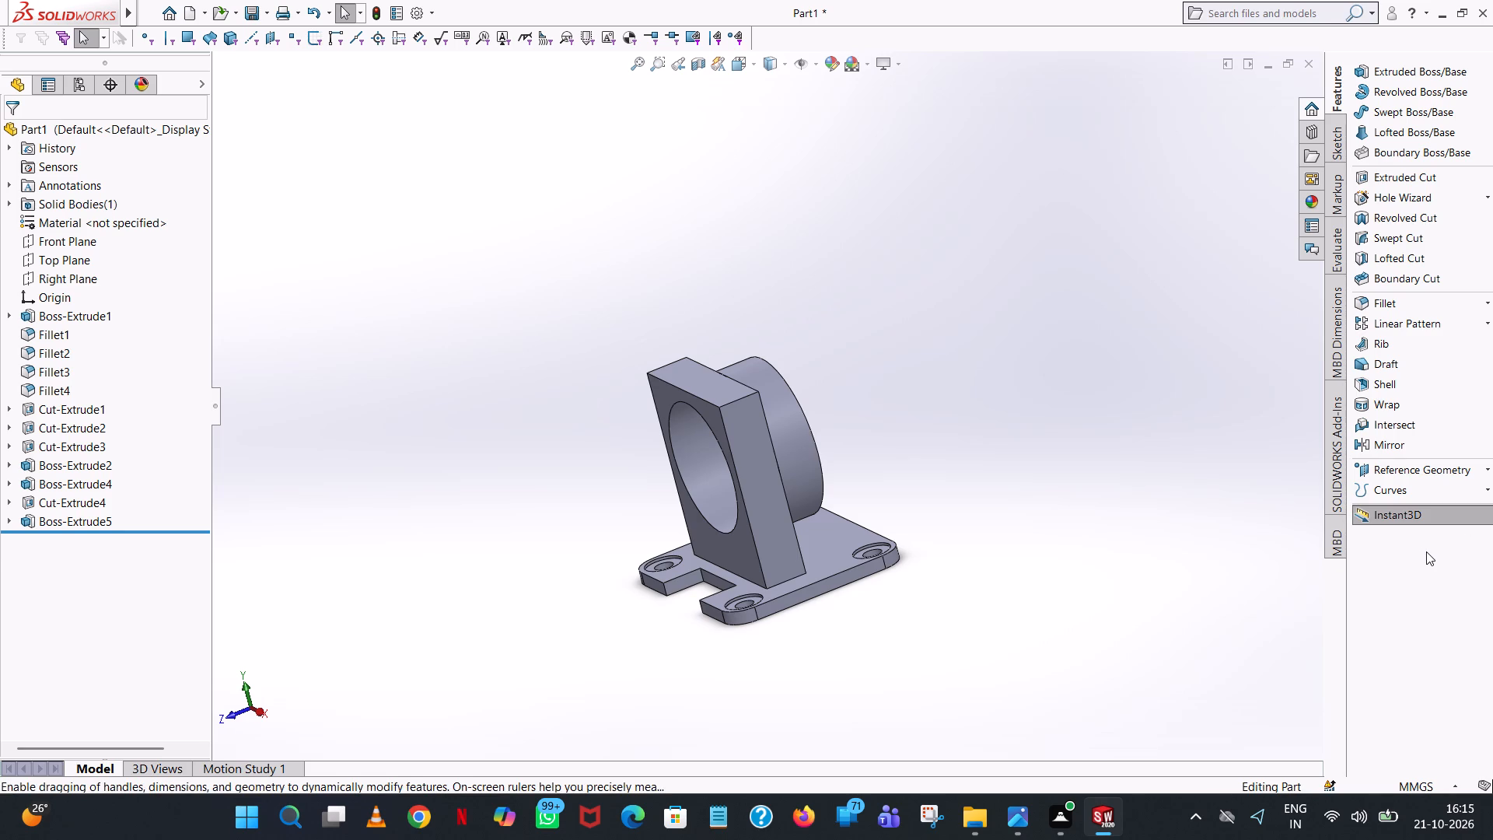
Start an Extruded Boss sketch on the cylindrical boss's flat end face and draw a concentric circle of radius 30 mm.
middle_click_drag(1276, 562, 1023, 686)
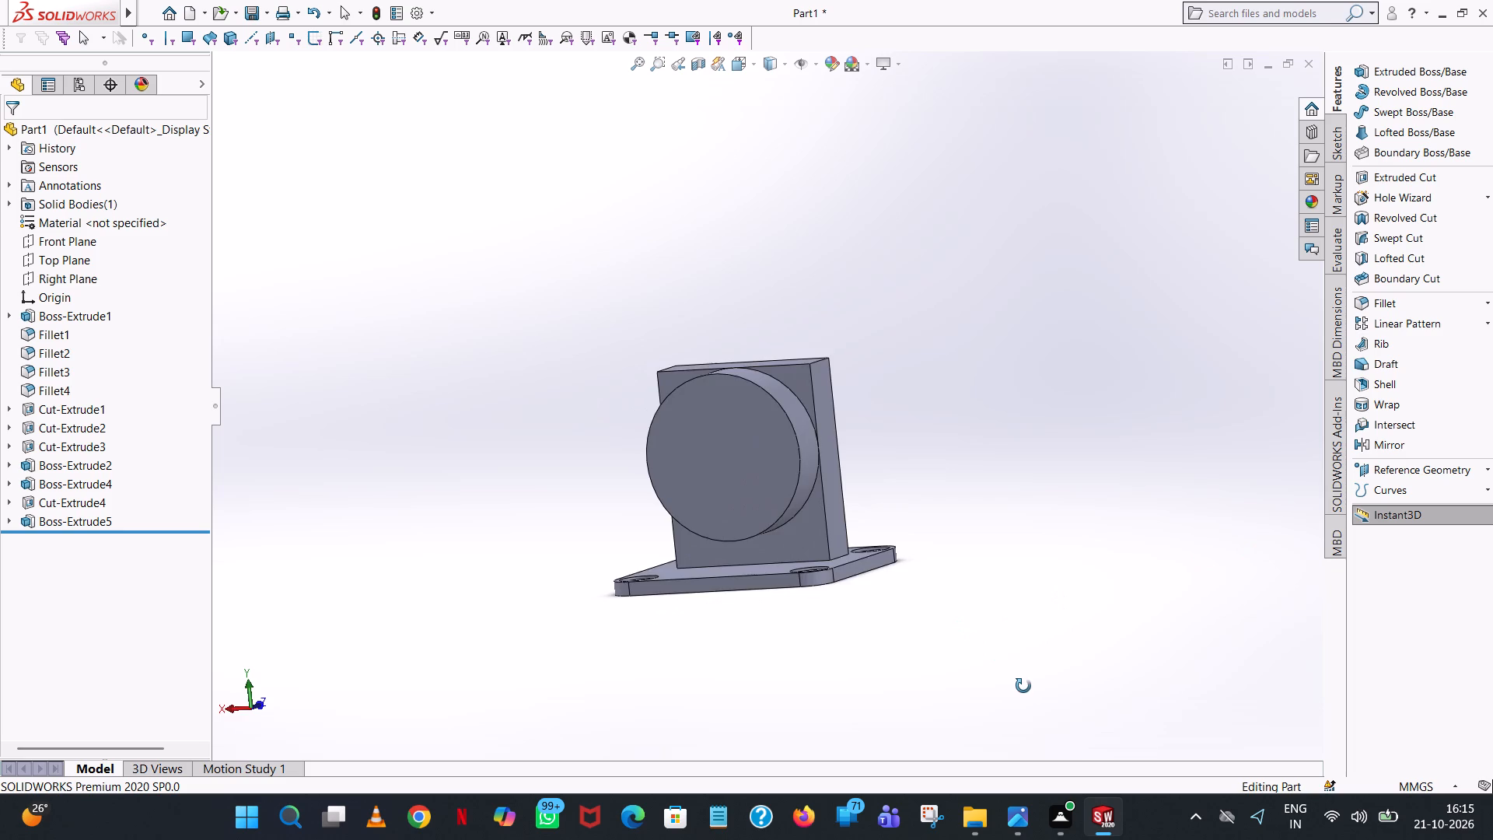
middle_click_drag(1023, 686, 1033, 725)
scroll(1205, 580, "up", 1)
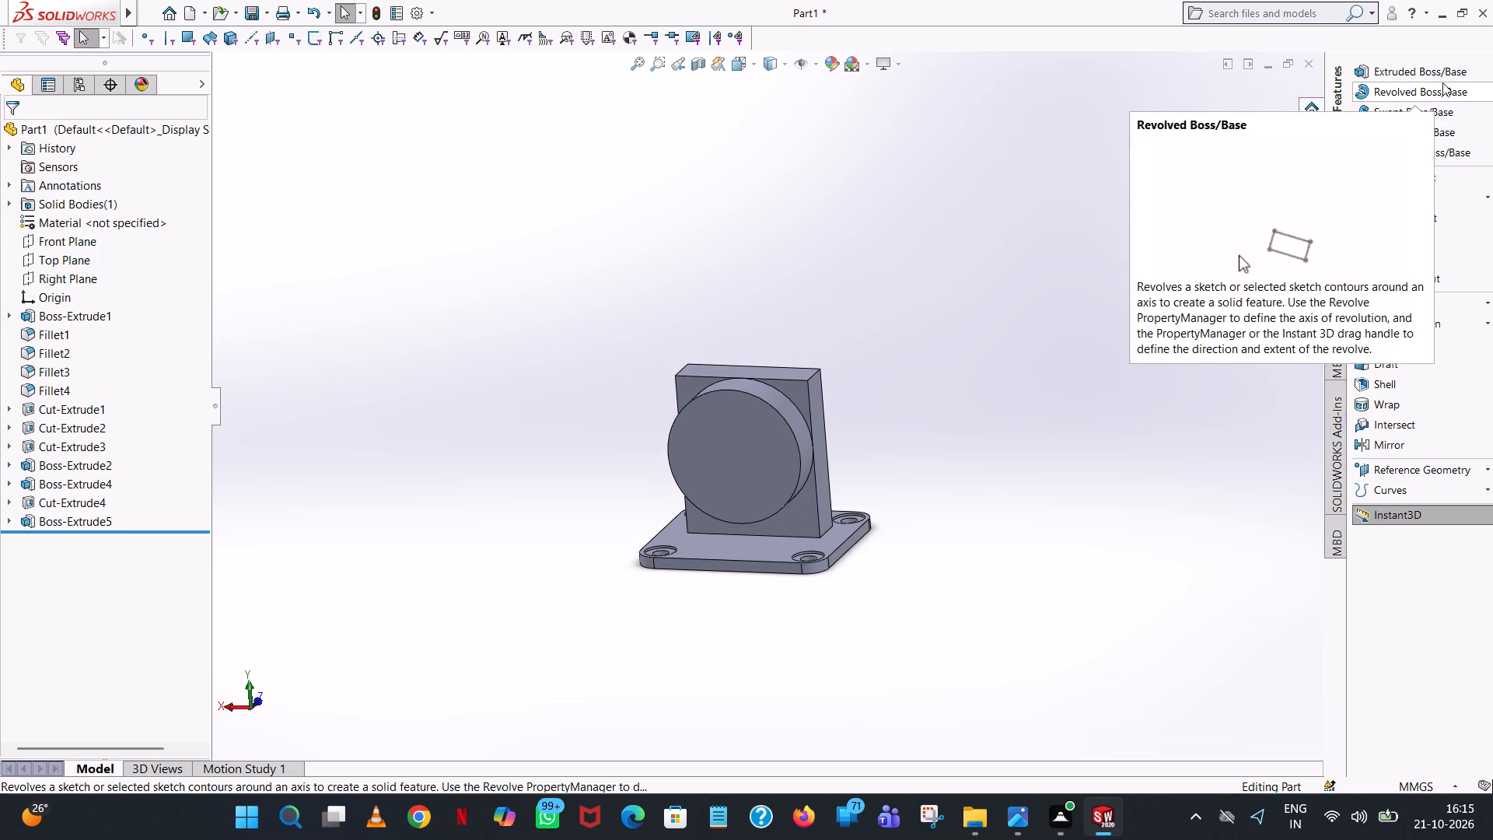
left_click(1454, 75)
left_click(752, 436)
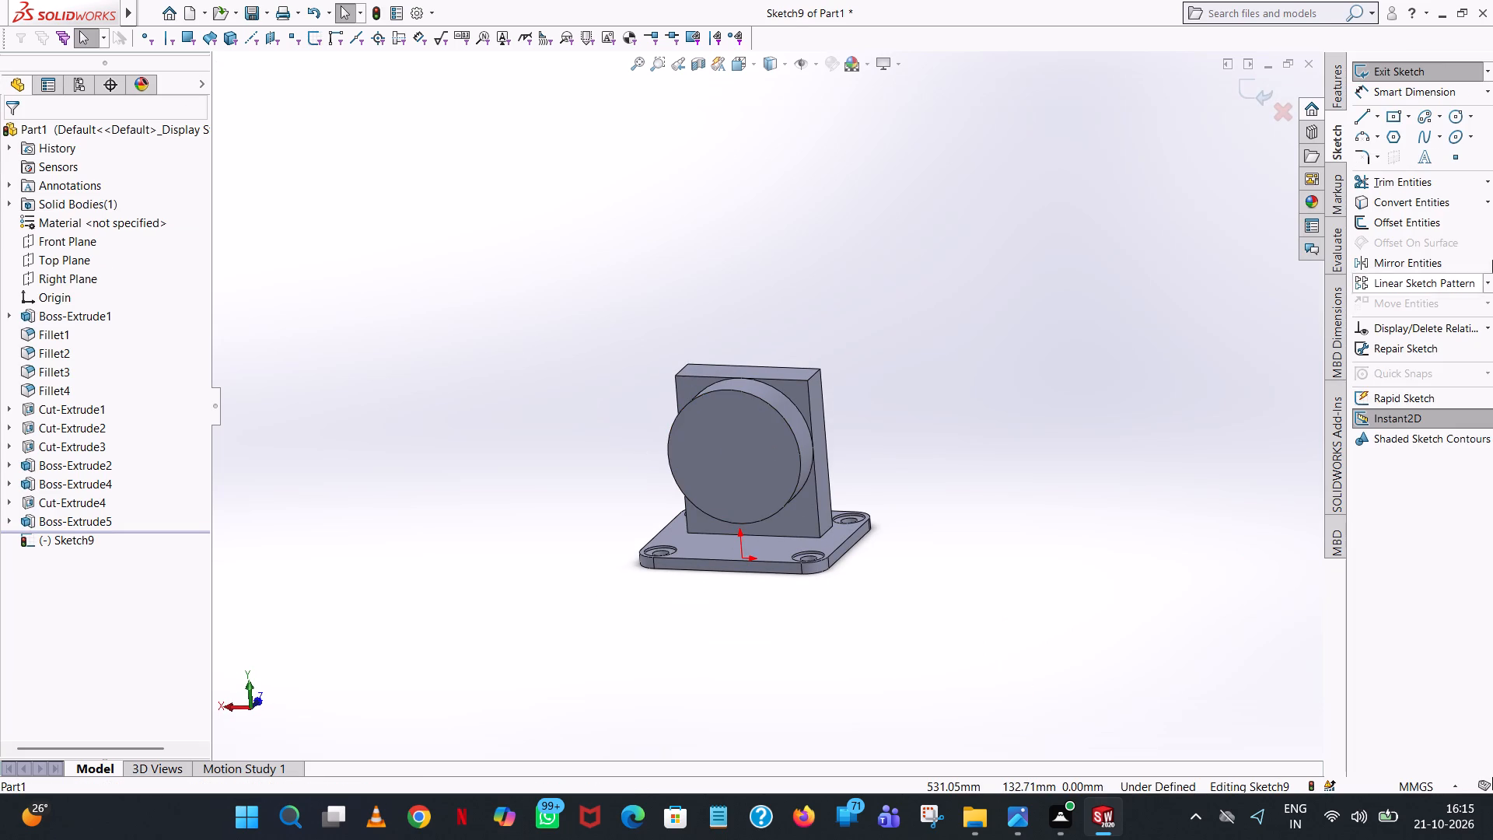
left_click(1453, 117)
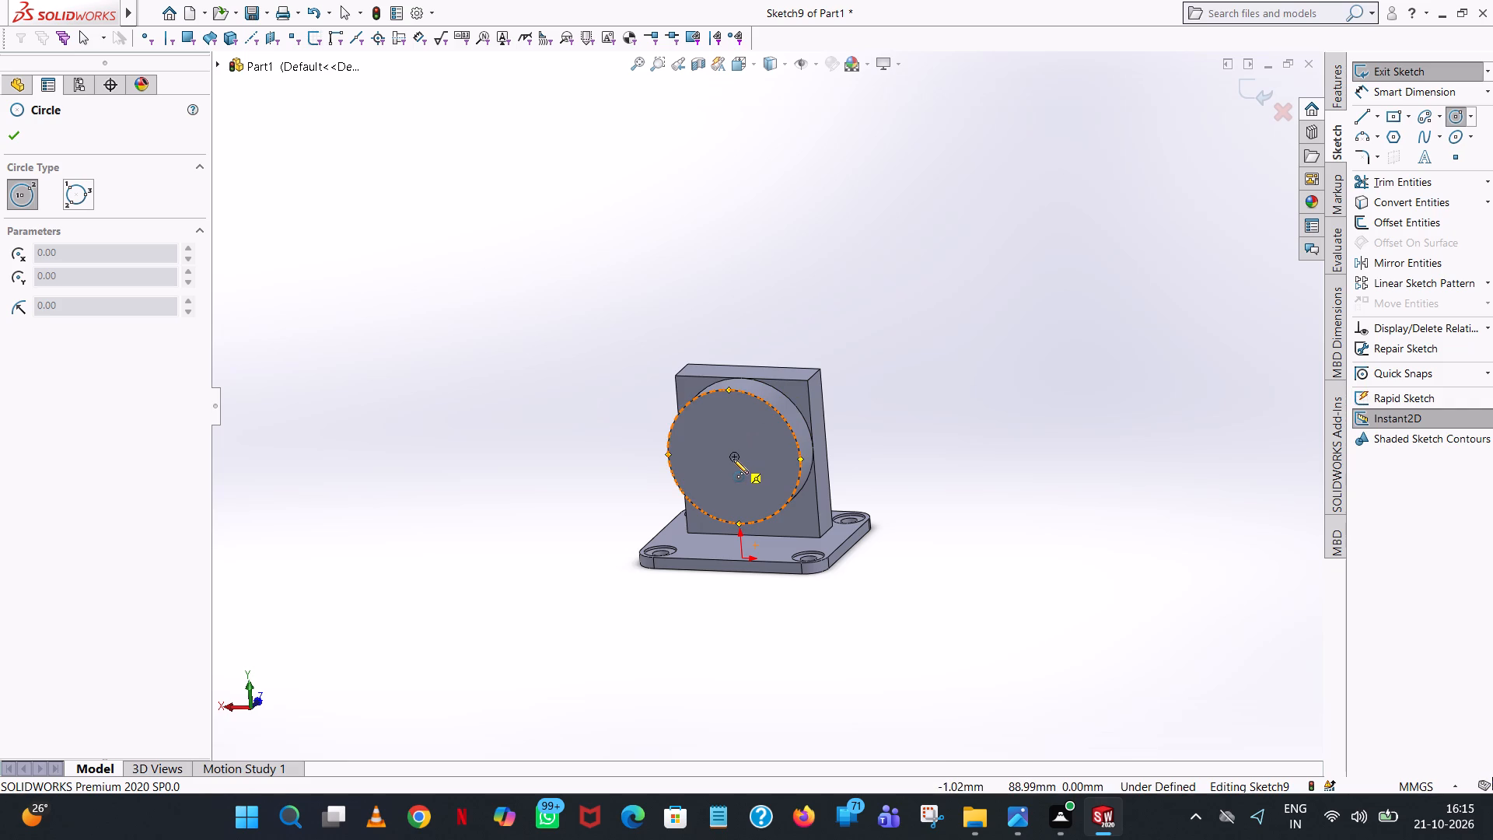
left_click(733, 459)
left_click(757, 439)
type("30")
key("Return")
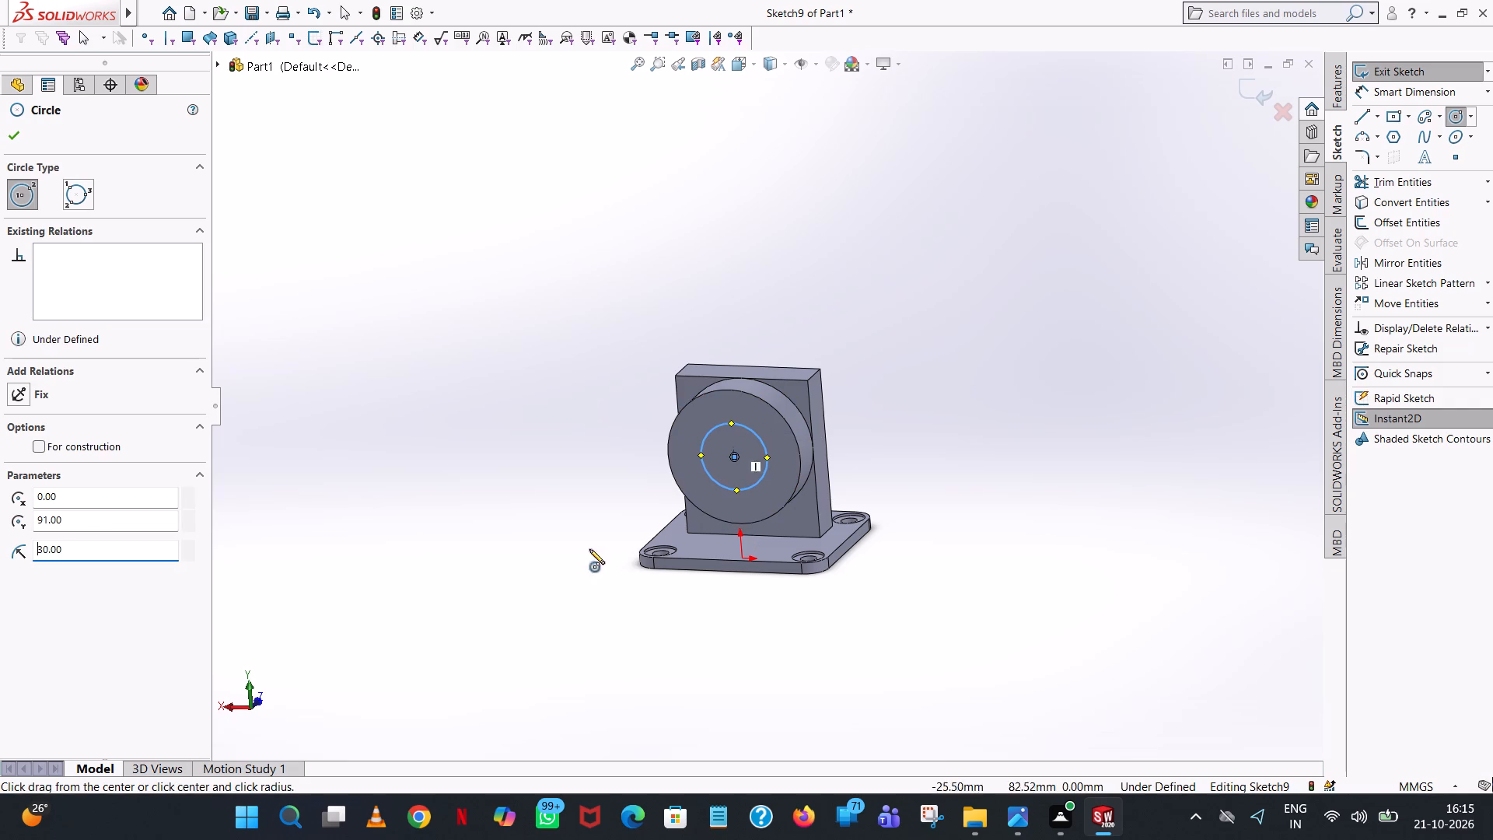
left_click(6, 144)
Add a diameter dimension to the circle on the boss's end face.
left_click(392, 372)
middle_click_drag(406, 374, 596, 453)
scroll(411, 378, "up", 1)
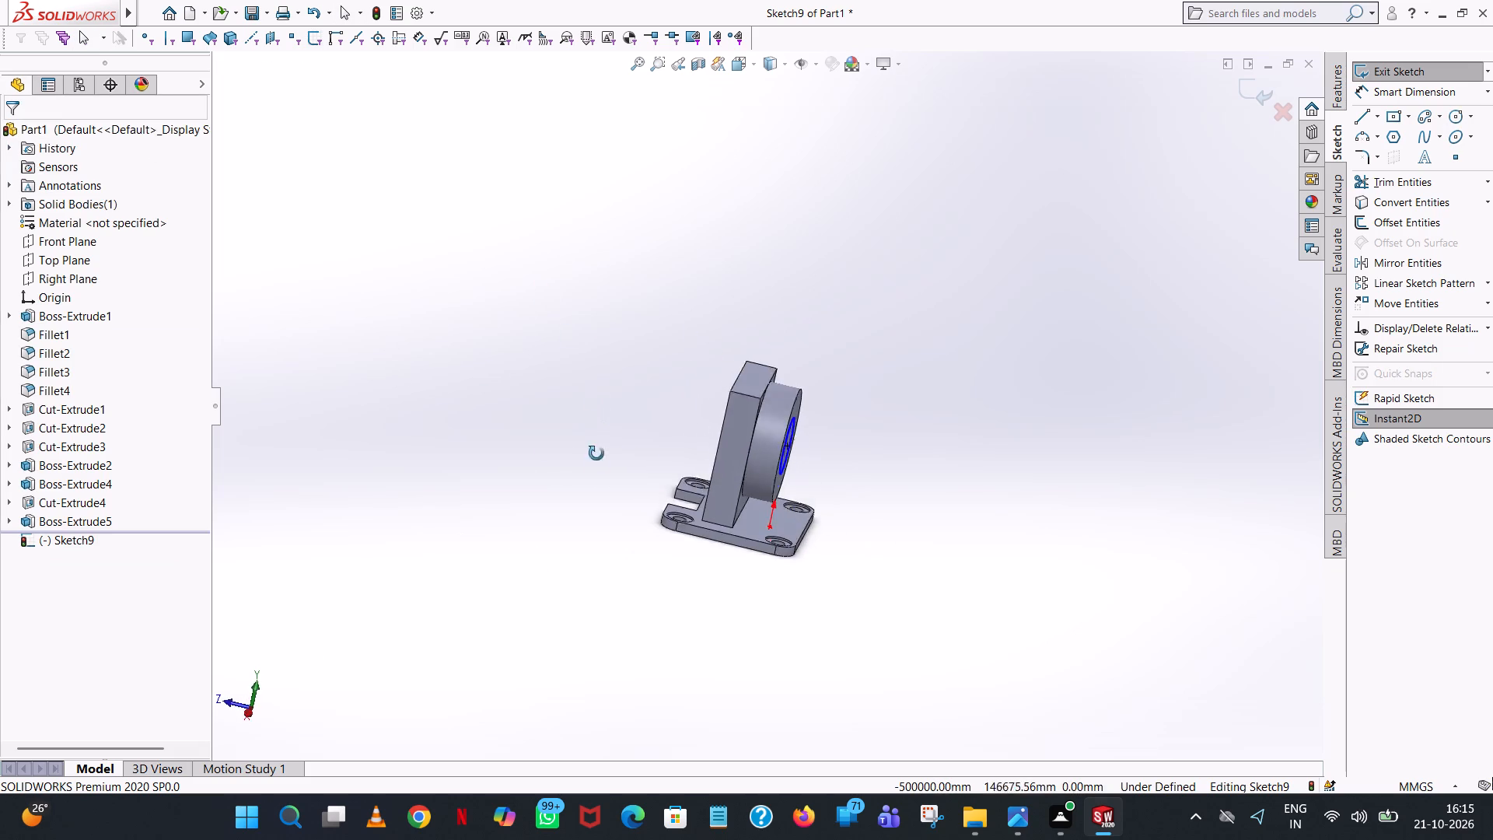
middle_click_drag(596, 453, 596, 522)
left_click(1414, 86)
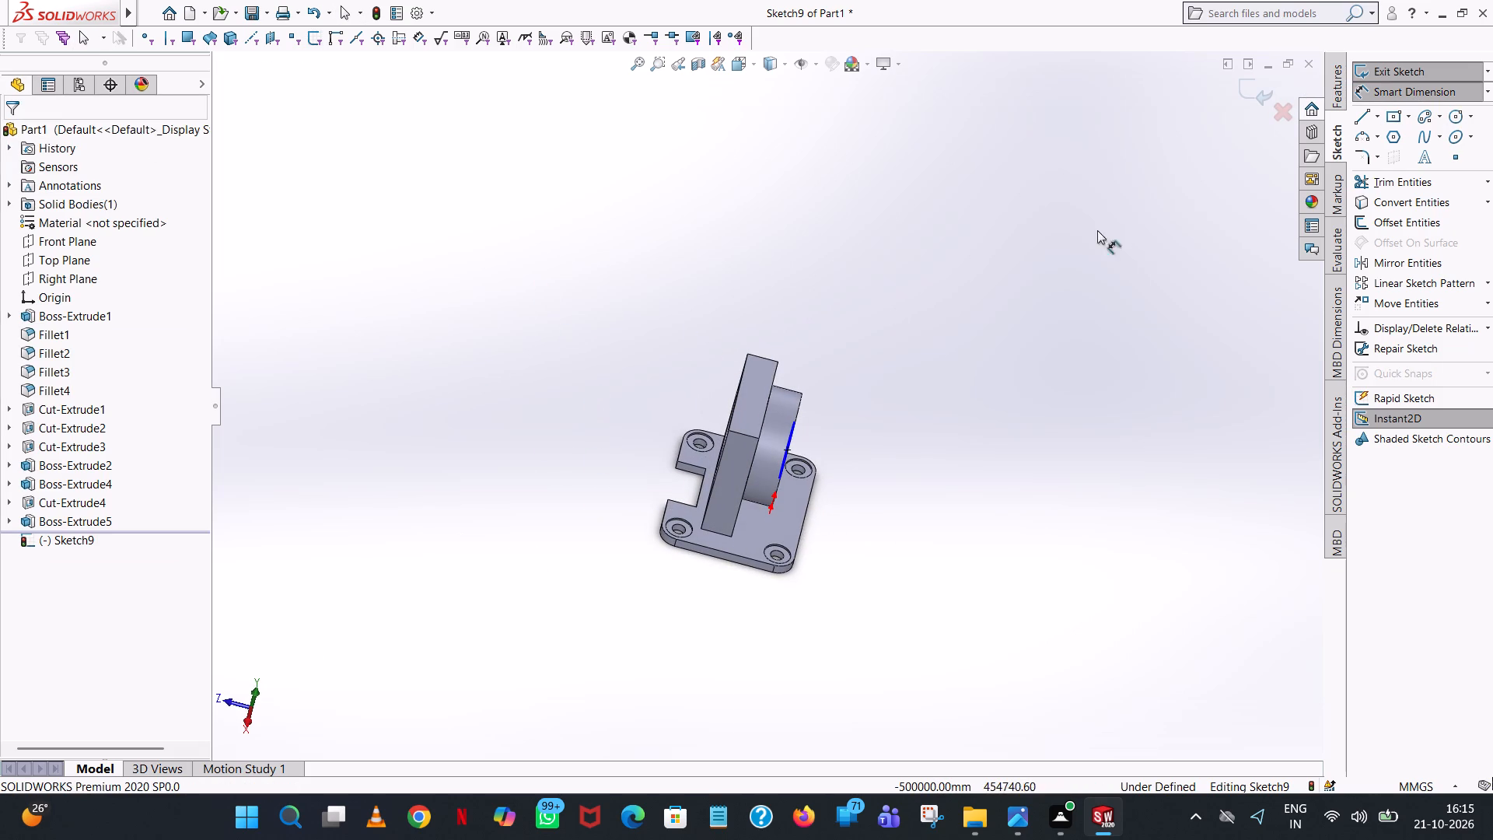
left_click(786, 450)
left_click(1074, 352)
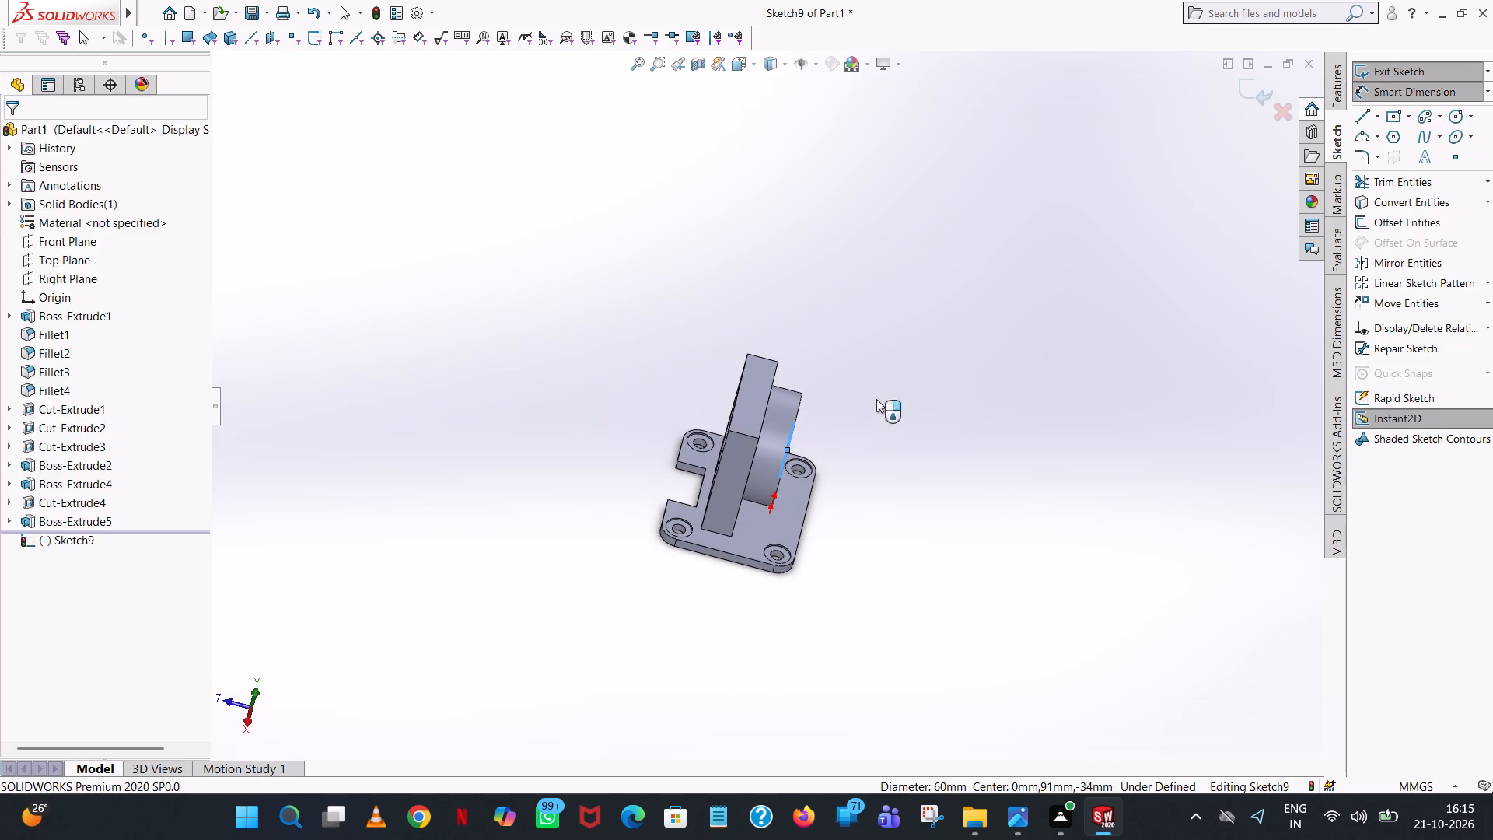
left_click(1013, 326)
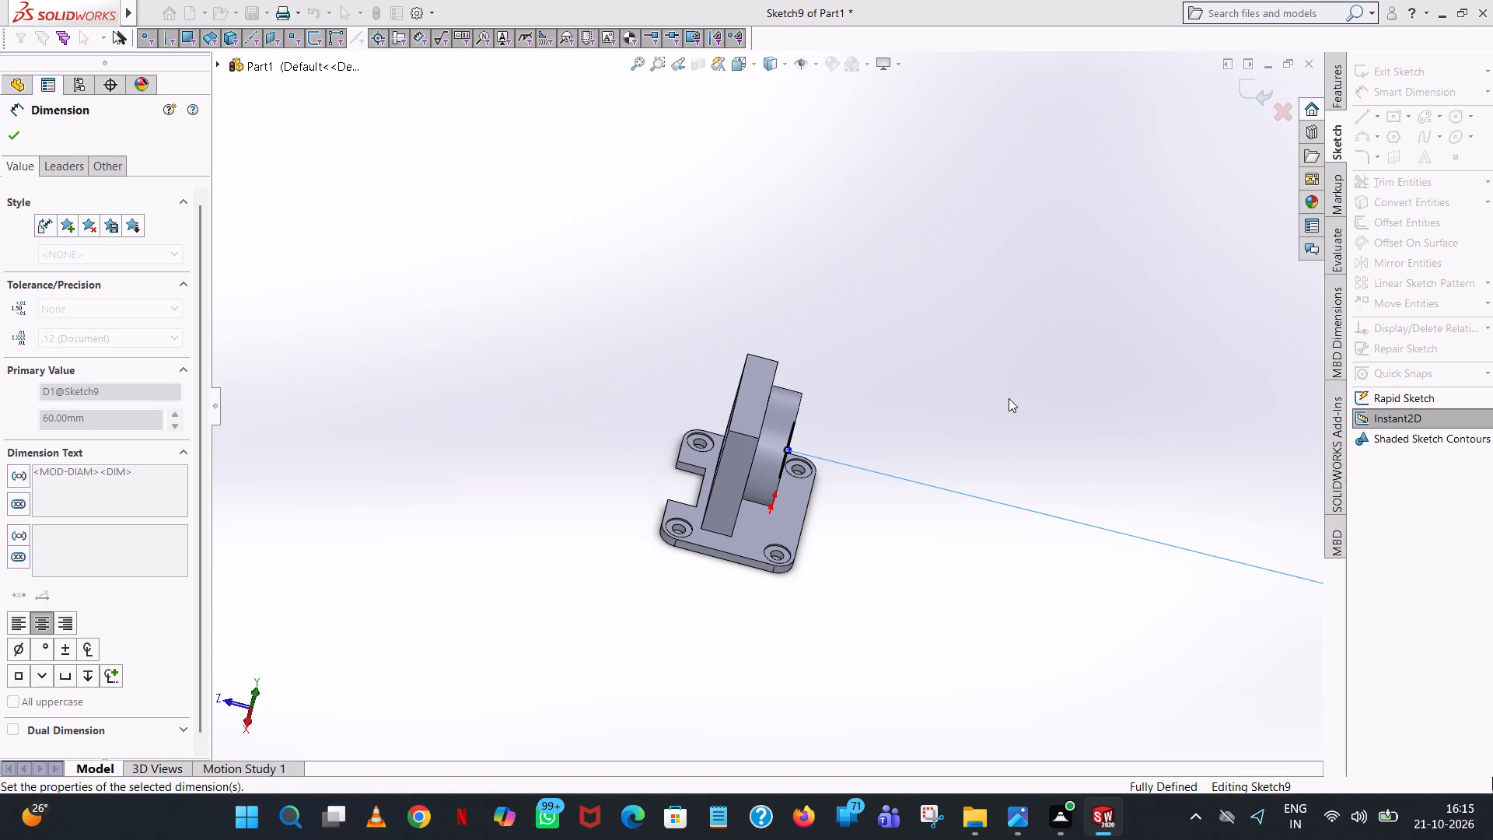
scroll(1019, 391, "up", 5)
middle_click_drag(881, 446, 783, 394)
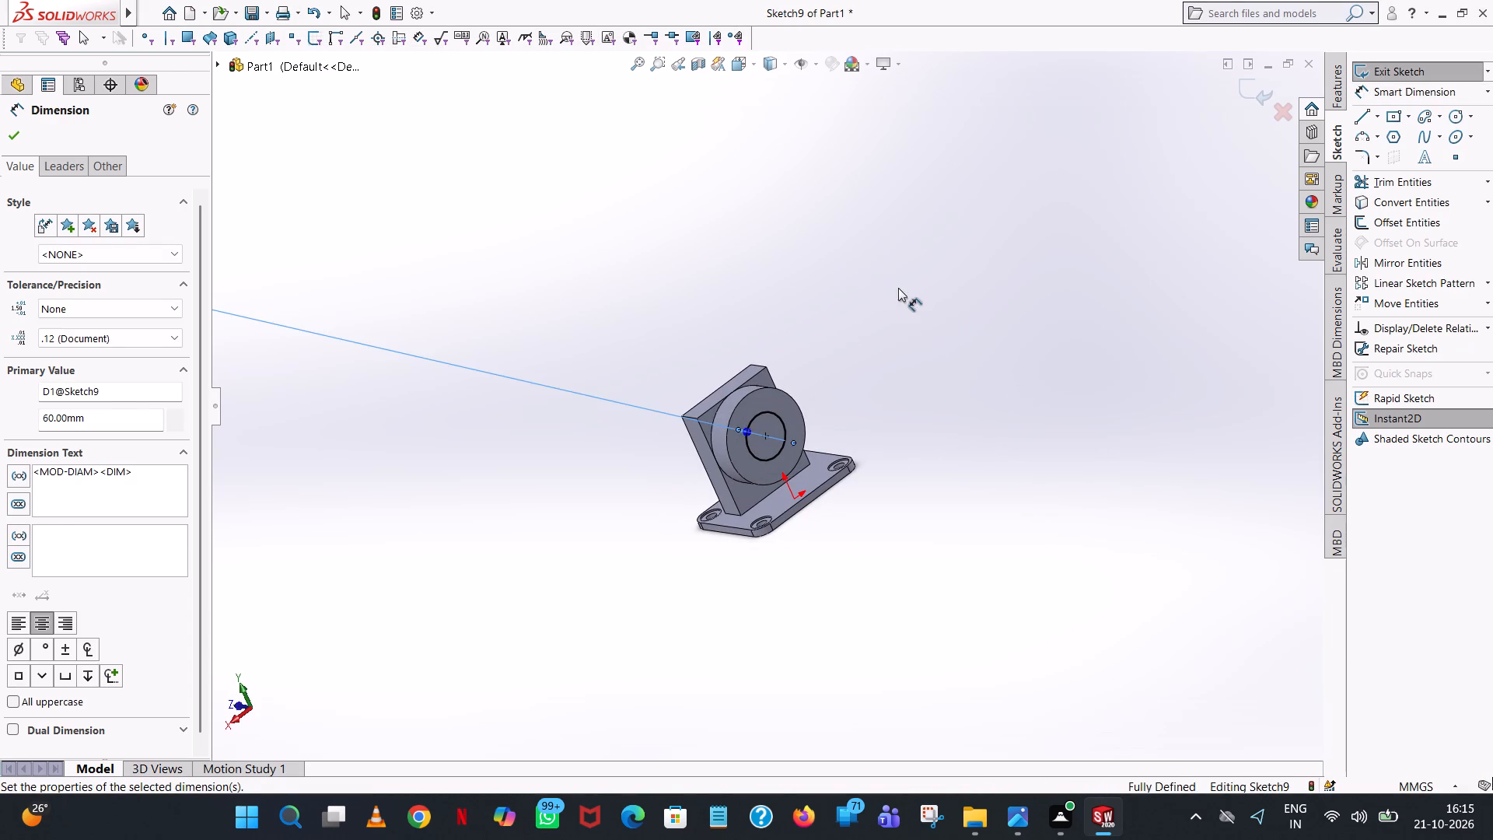
left_click(905, 283)
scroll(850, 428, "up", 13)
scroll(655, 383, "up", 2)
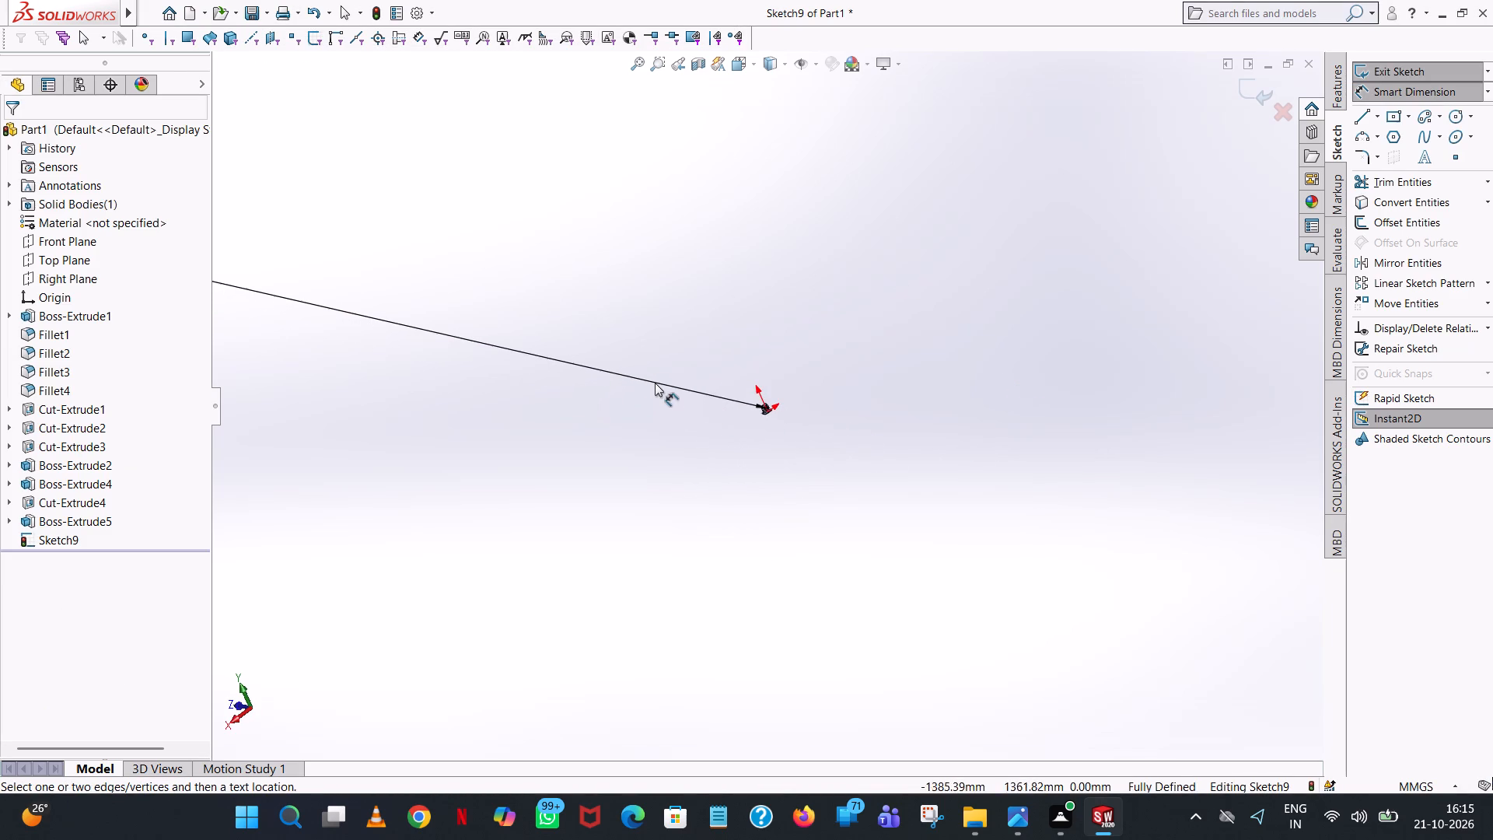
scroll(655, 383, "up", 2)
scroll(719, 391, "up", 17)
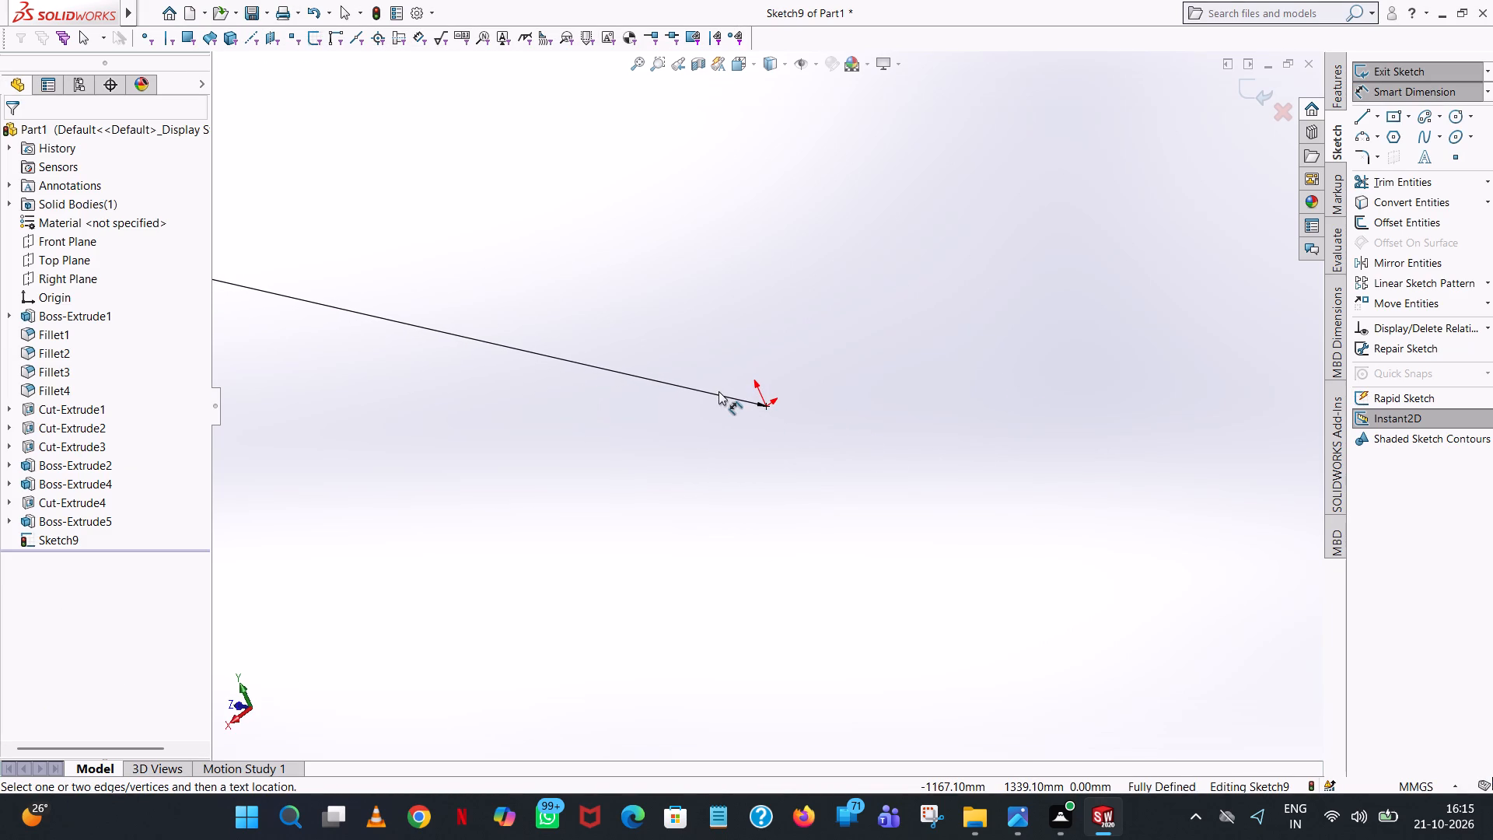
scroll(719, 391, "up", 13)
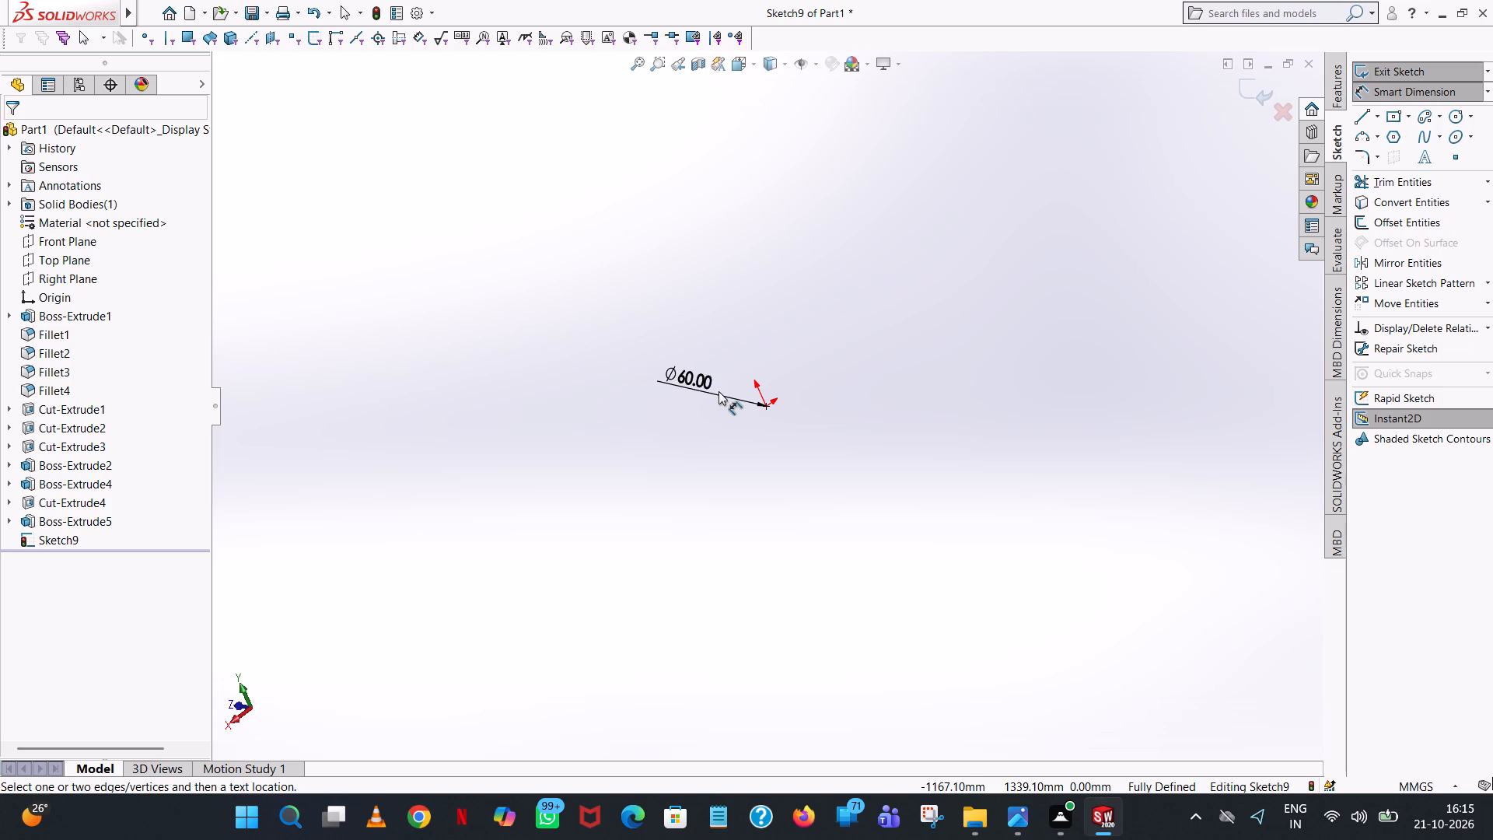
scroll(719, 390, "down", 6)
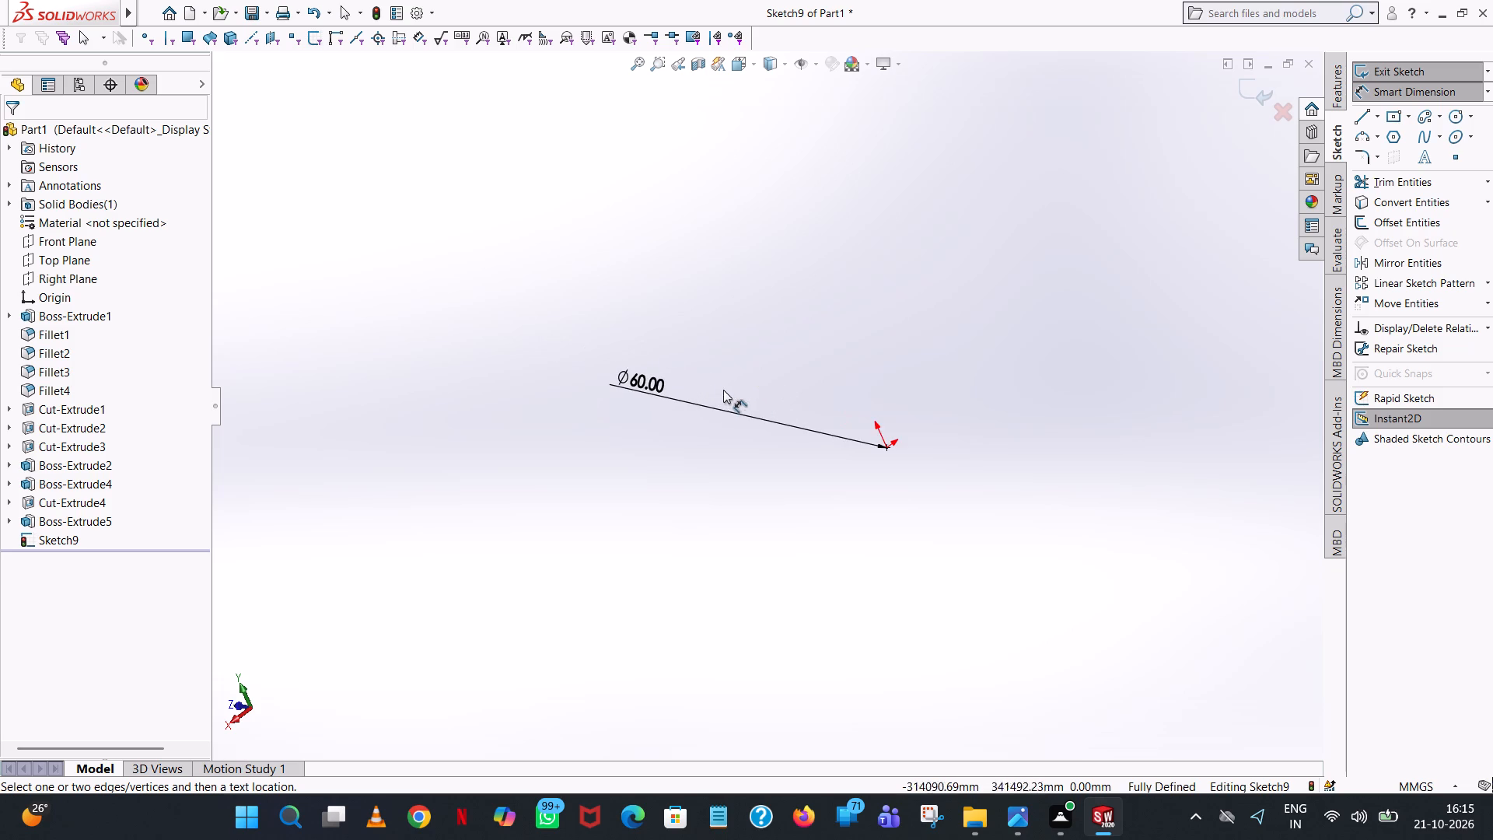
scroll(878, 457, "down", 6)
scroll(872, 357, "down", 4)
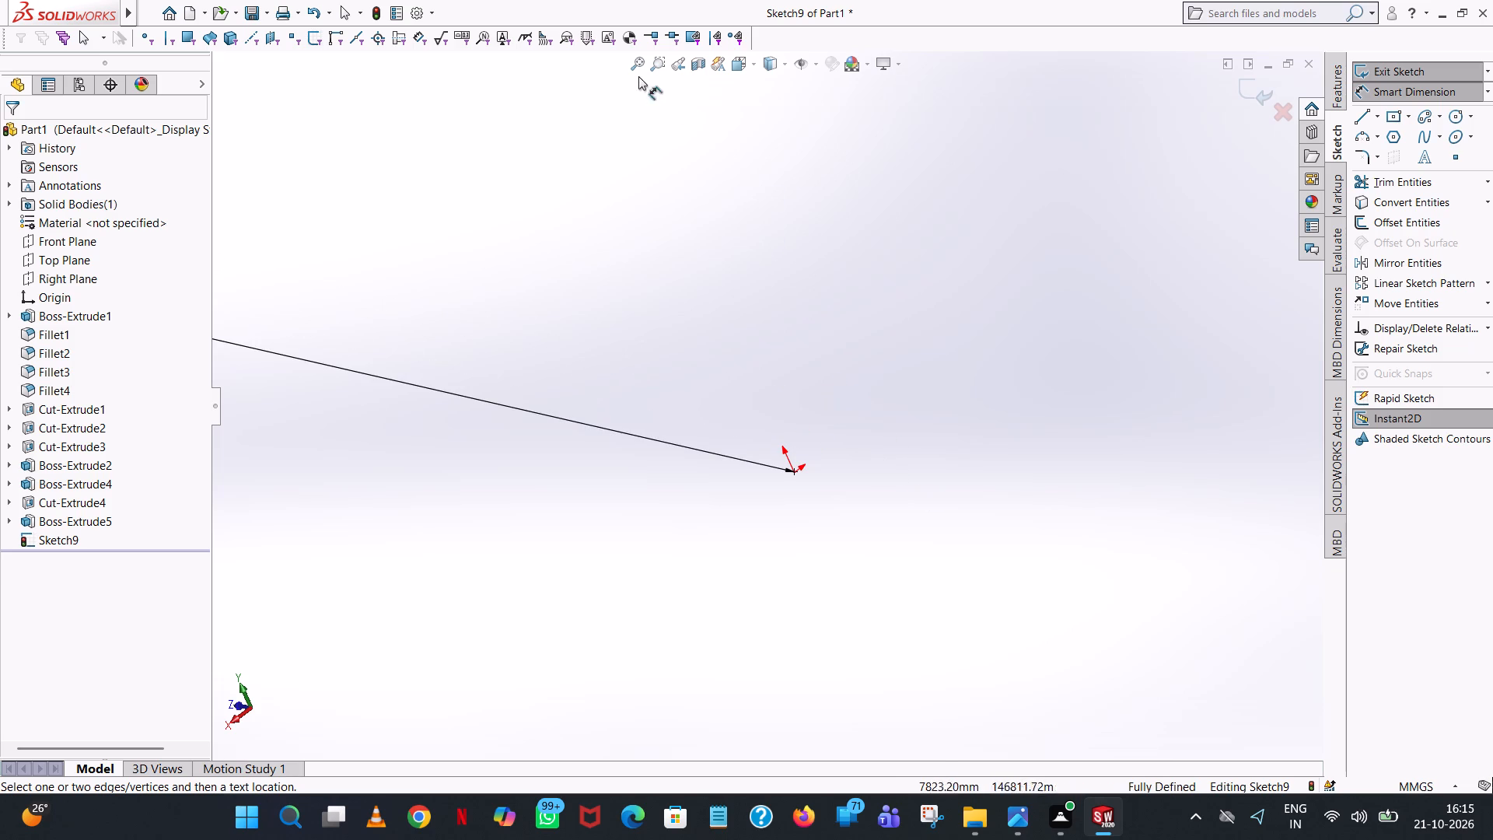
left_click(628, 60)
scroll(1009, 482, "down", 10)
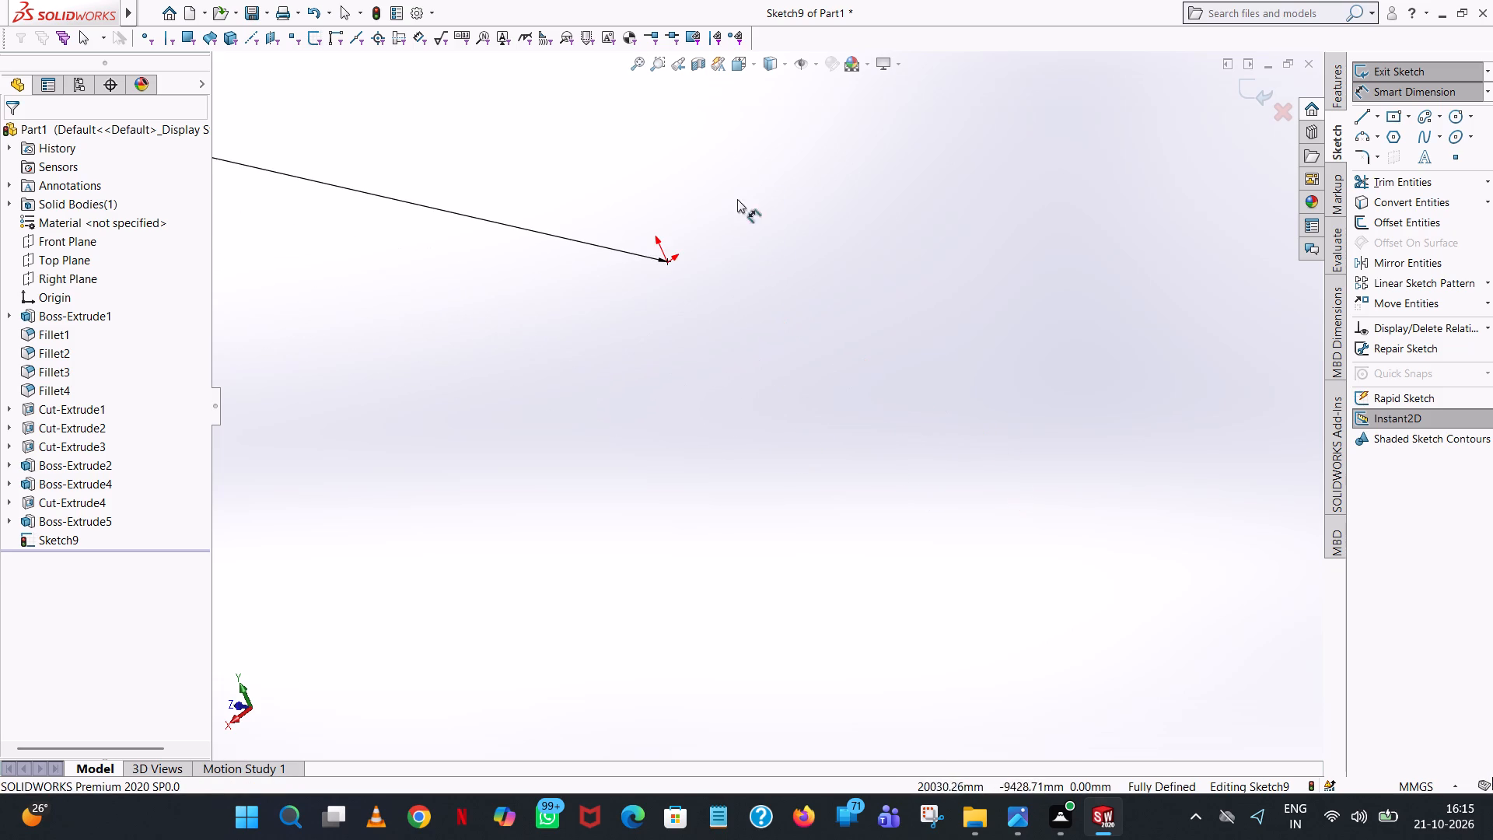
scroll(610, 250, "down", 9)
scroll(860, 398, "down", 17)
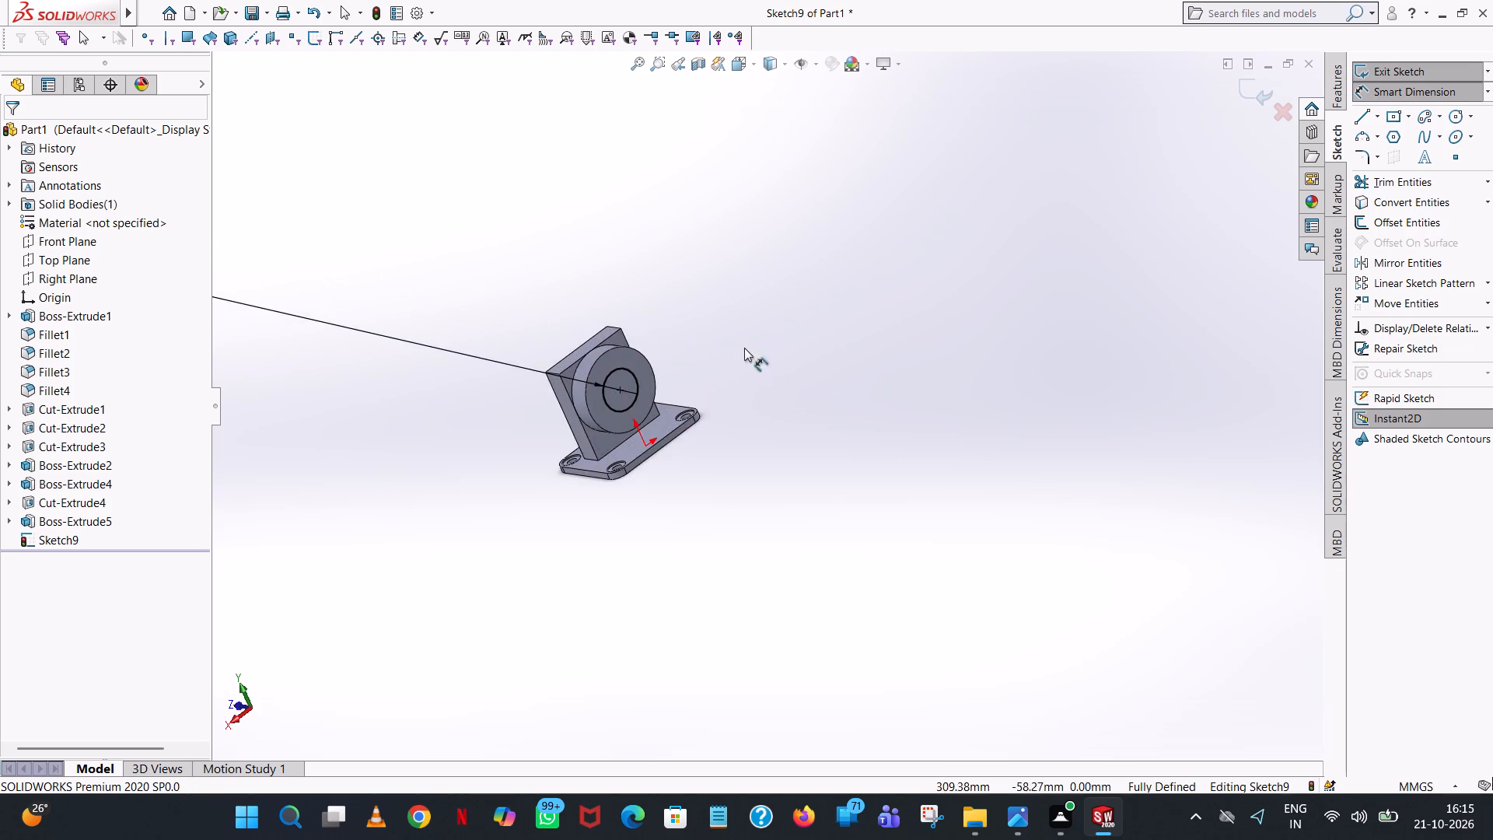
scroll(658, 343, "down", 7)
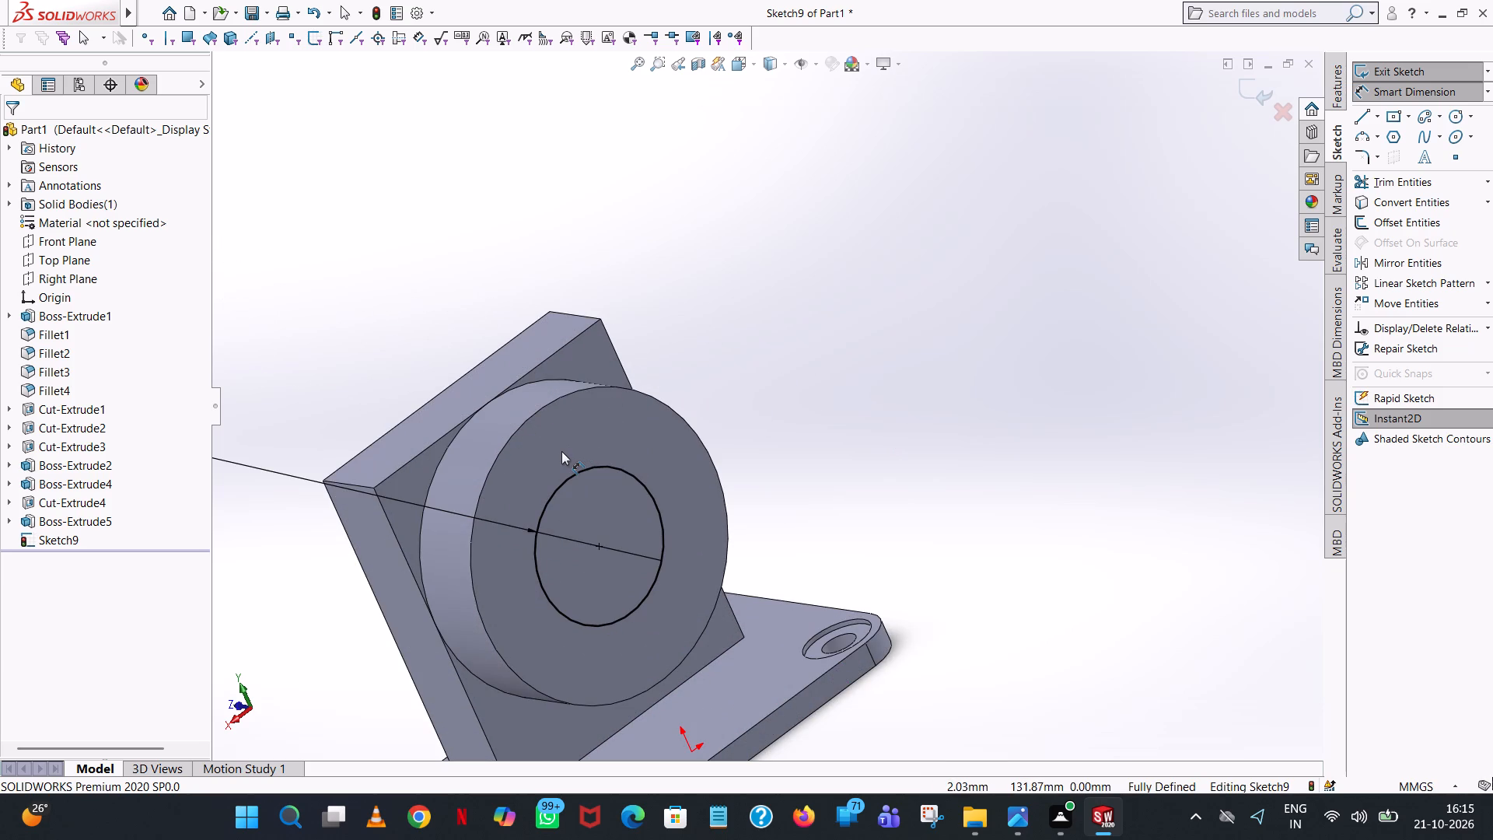
Extrude the circle on the cylindrical boss's end face outward 61 mm as a Blind boss merged with the part.
left_click(1330, 95)
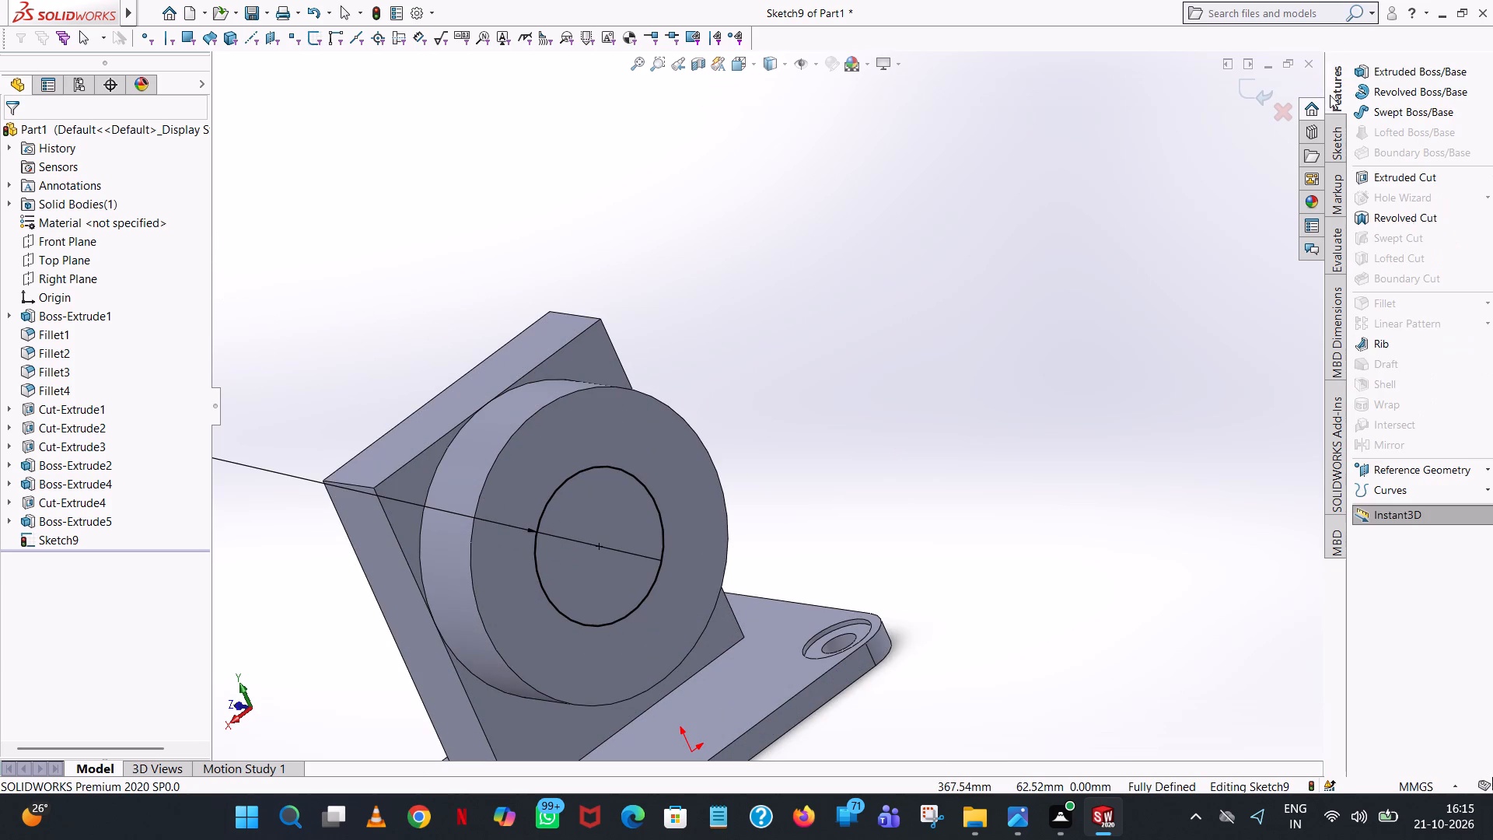
left_click(1395, 69)
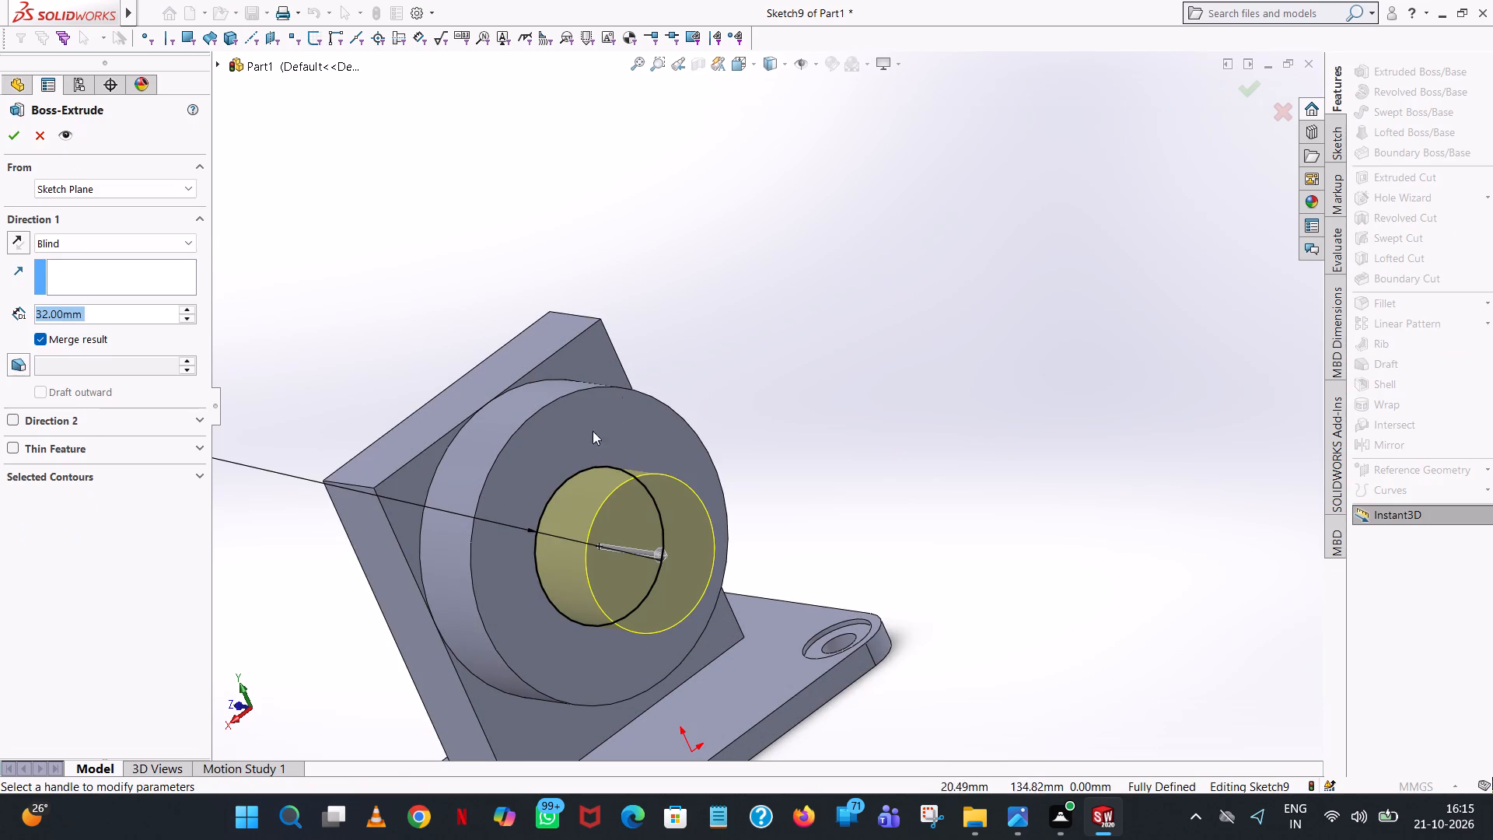
scroll(777, 438, "up", 1)
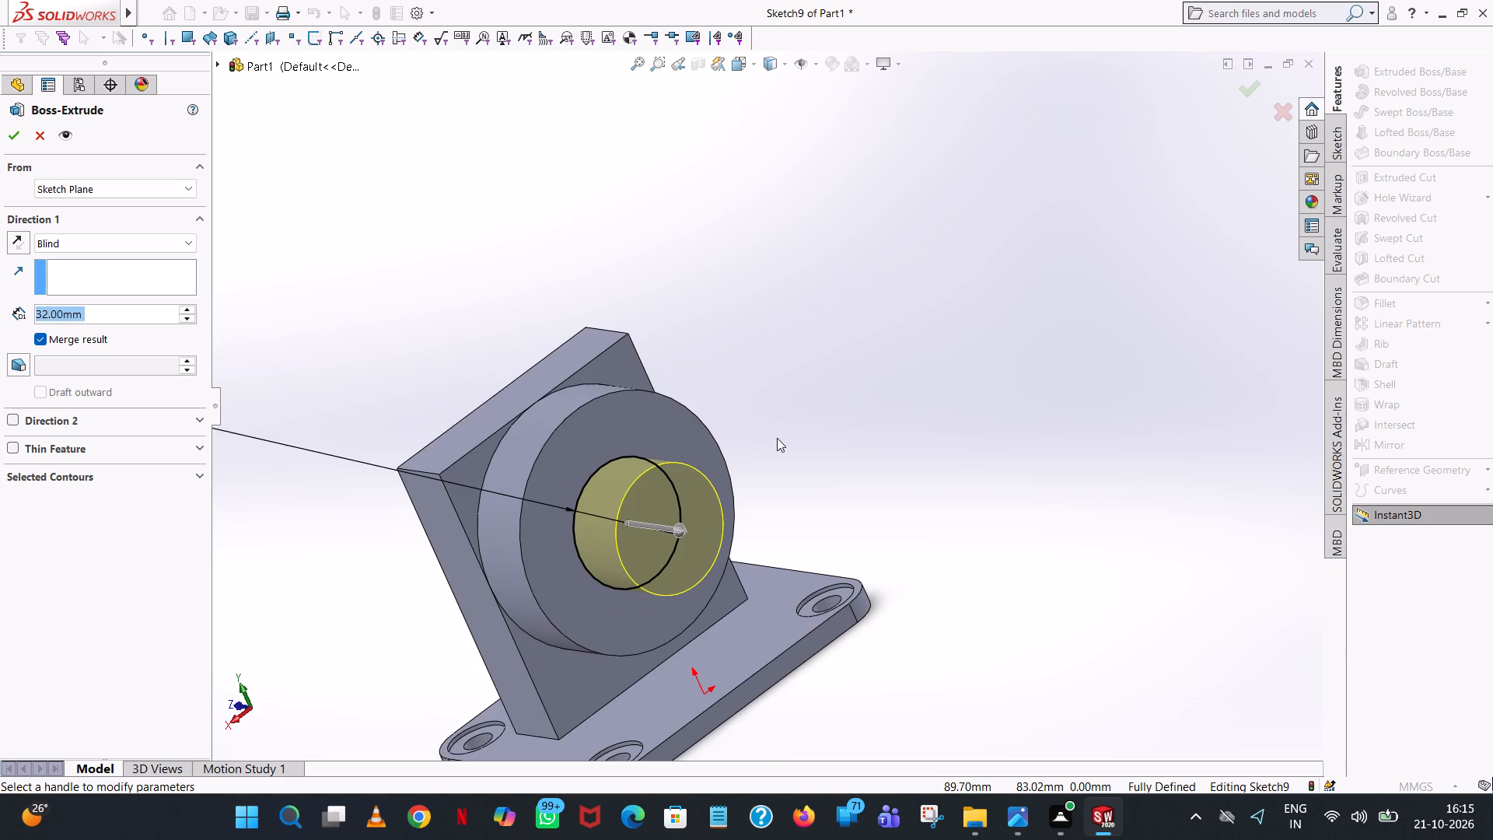
scroll(777, 438, "up", 4)
type("61")
key("Return")
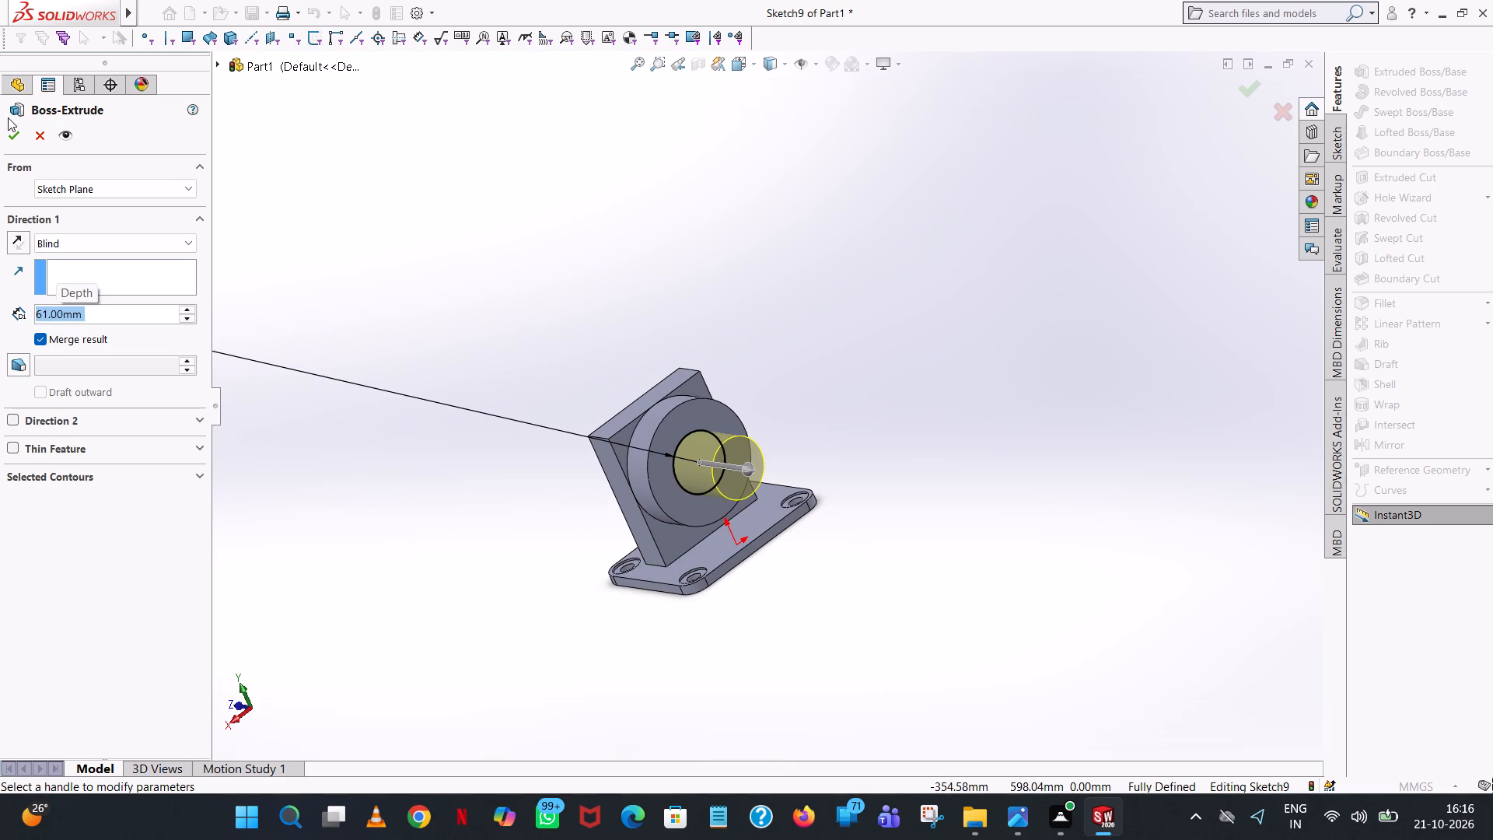
left_click(13, 131)
left_click(688, 316)
Start an Extruded Cut sketch on the smaller boss's flat end face and draw a concentric circle of radius 20 mm.
middle_click_drag(722, 322, 866, 284)
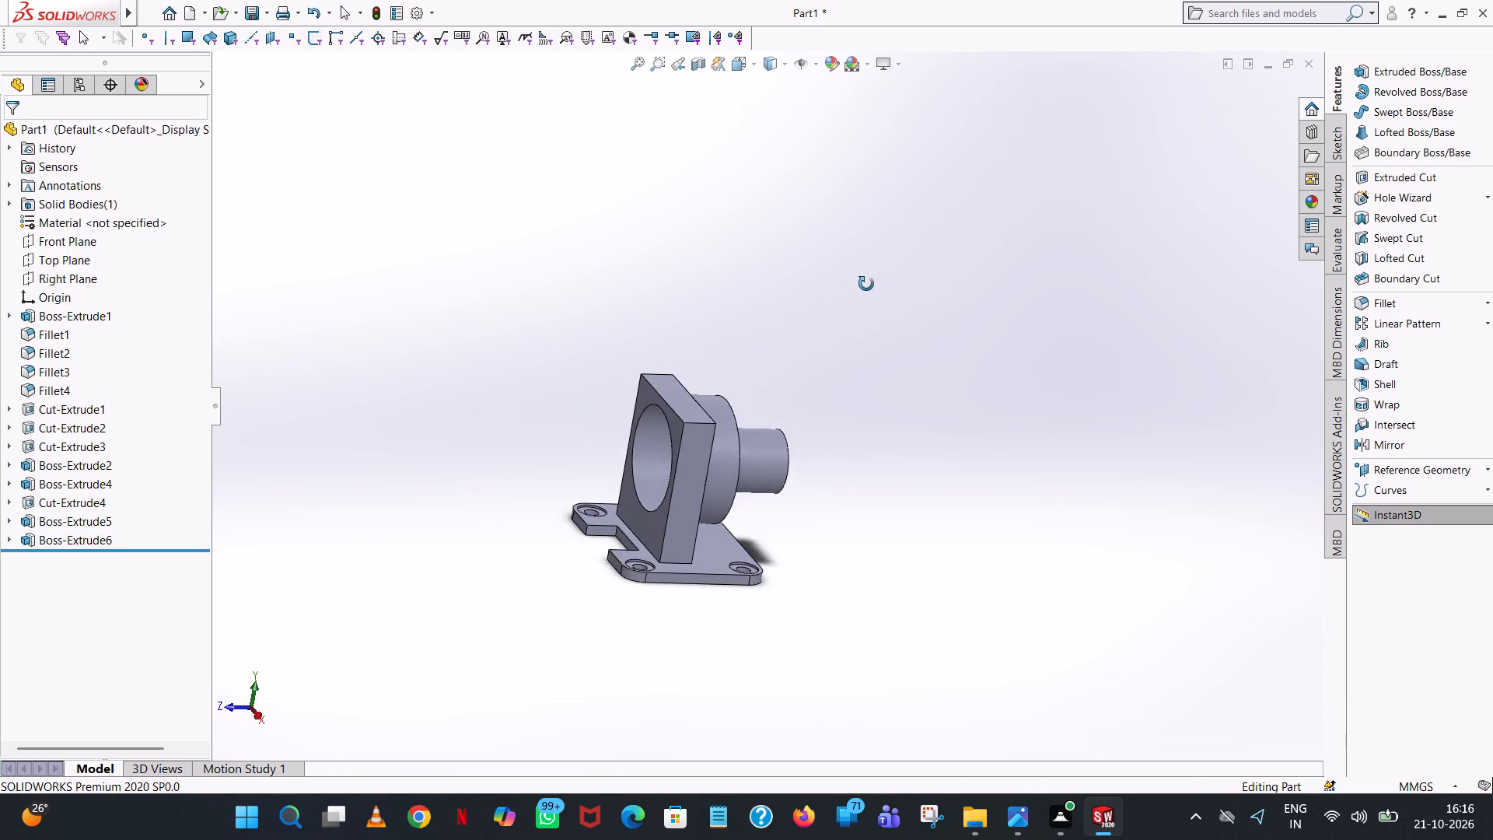
middle_click_drag(866, 284, 680, 320)
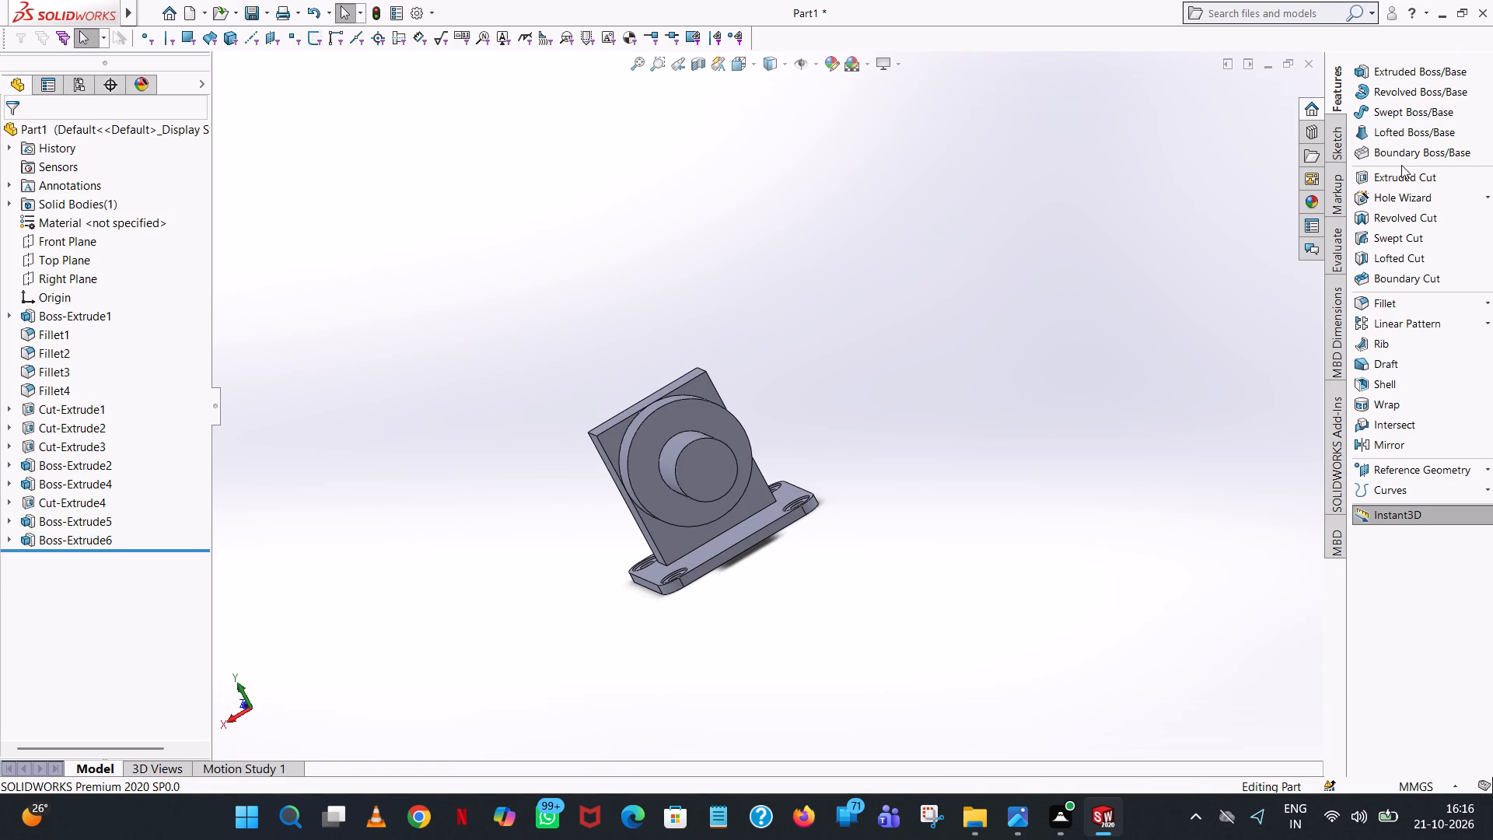
left_click(1401, 165)
left_click(1398, 175)
left_click(712, 450)
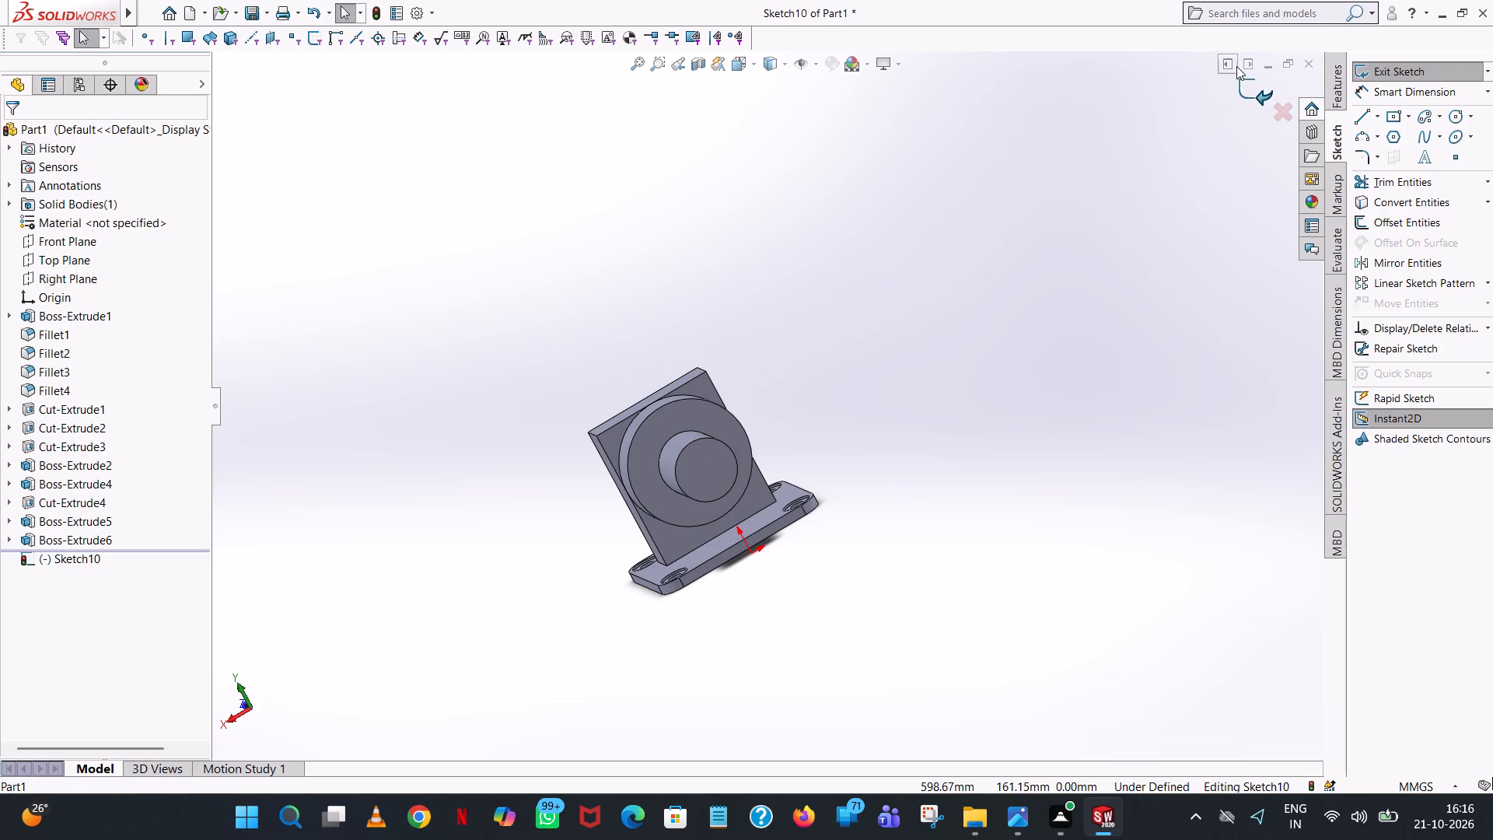
left_click(1453, 119)
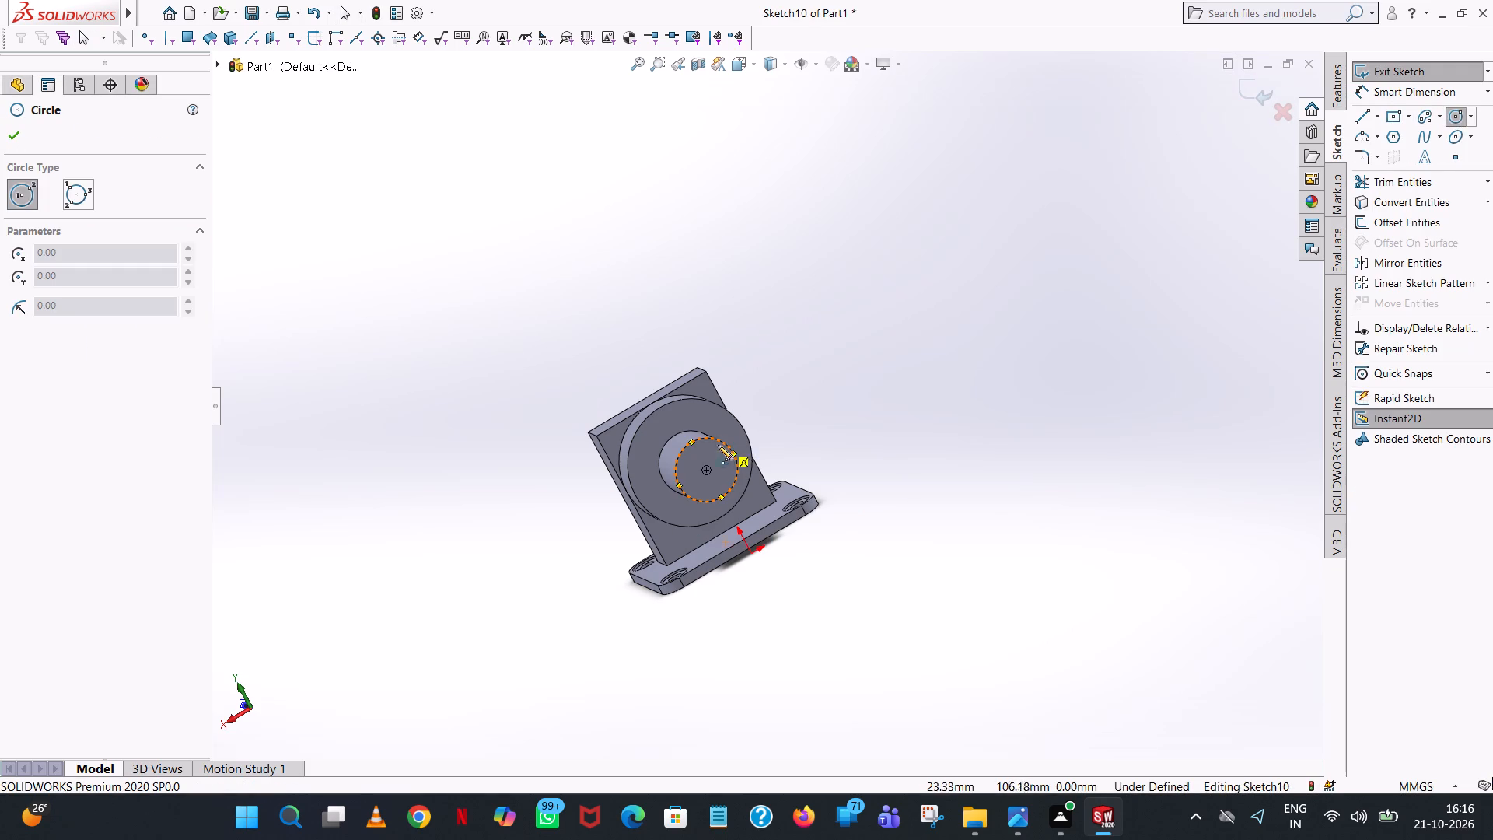
left_click(706, 471)
left_click(717, 459)
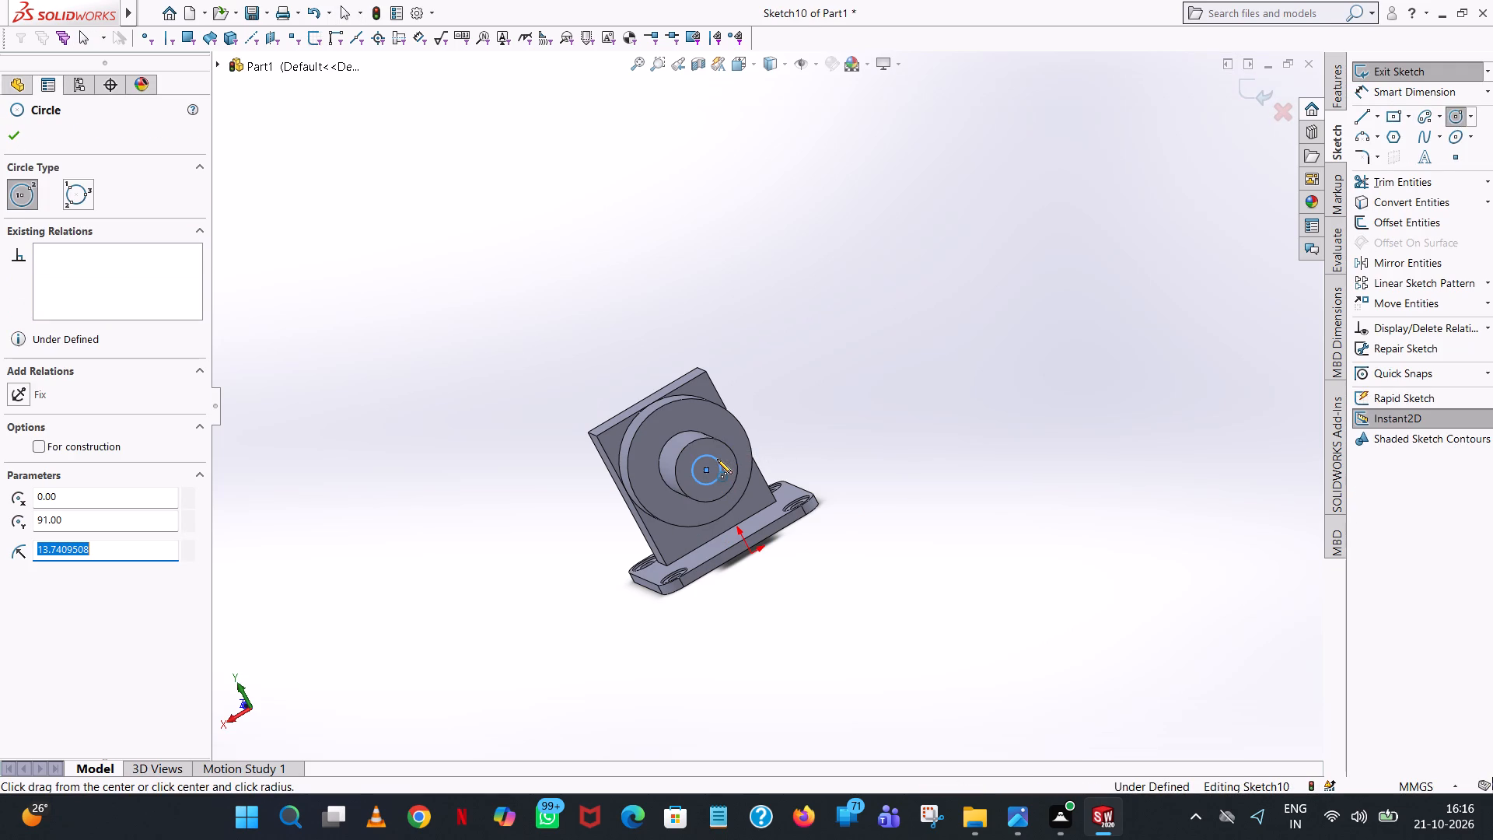
type("20")
key("Return")
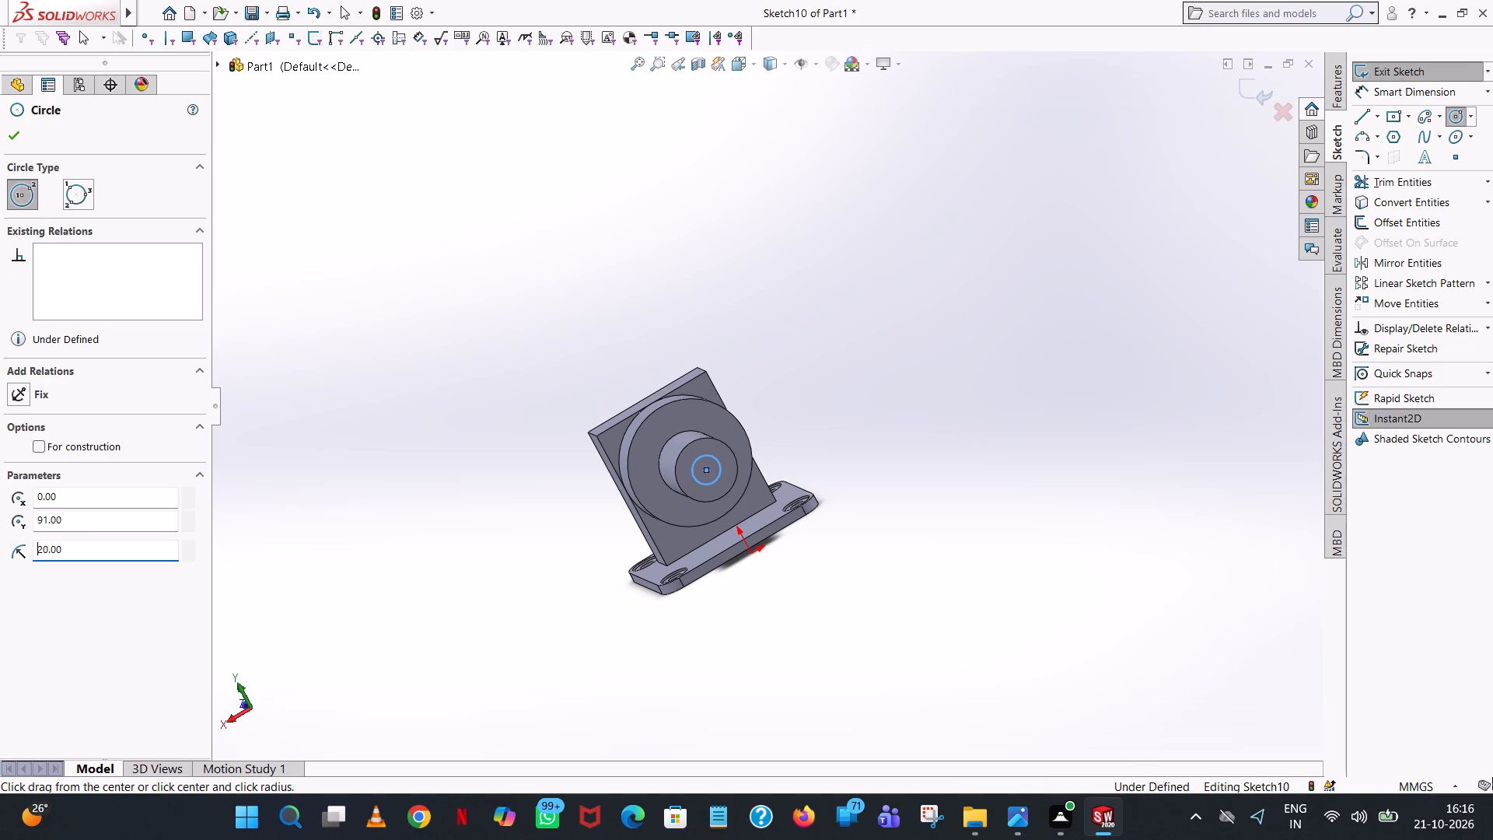
left_click(9, 126)
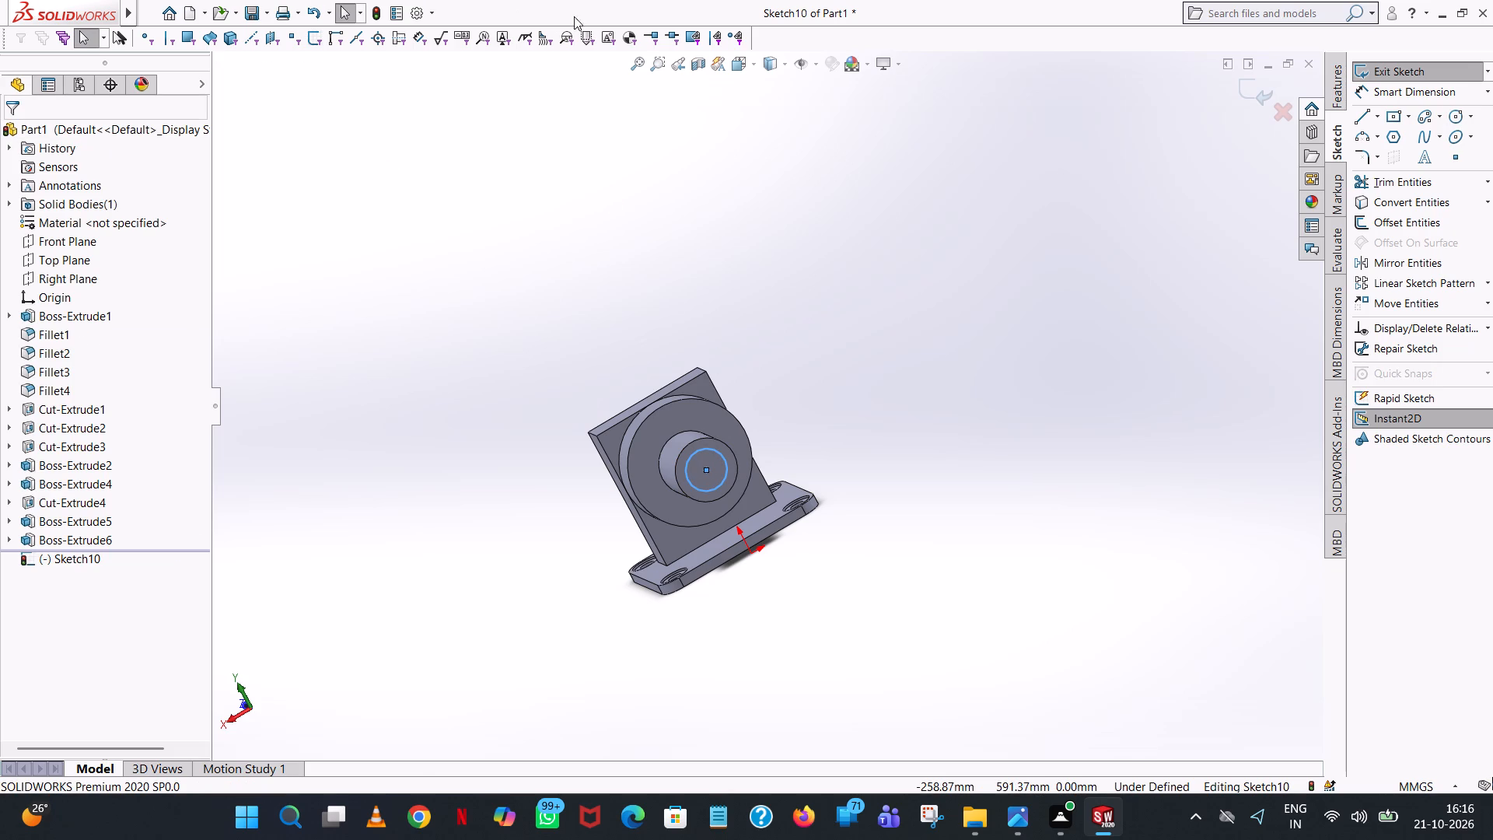
Add a diameter dimension to the circle on the smaller boss's end face.
left_click(1377, 88)
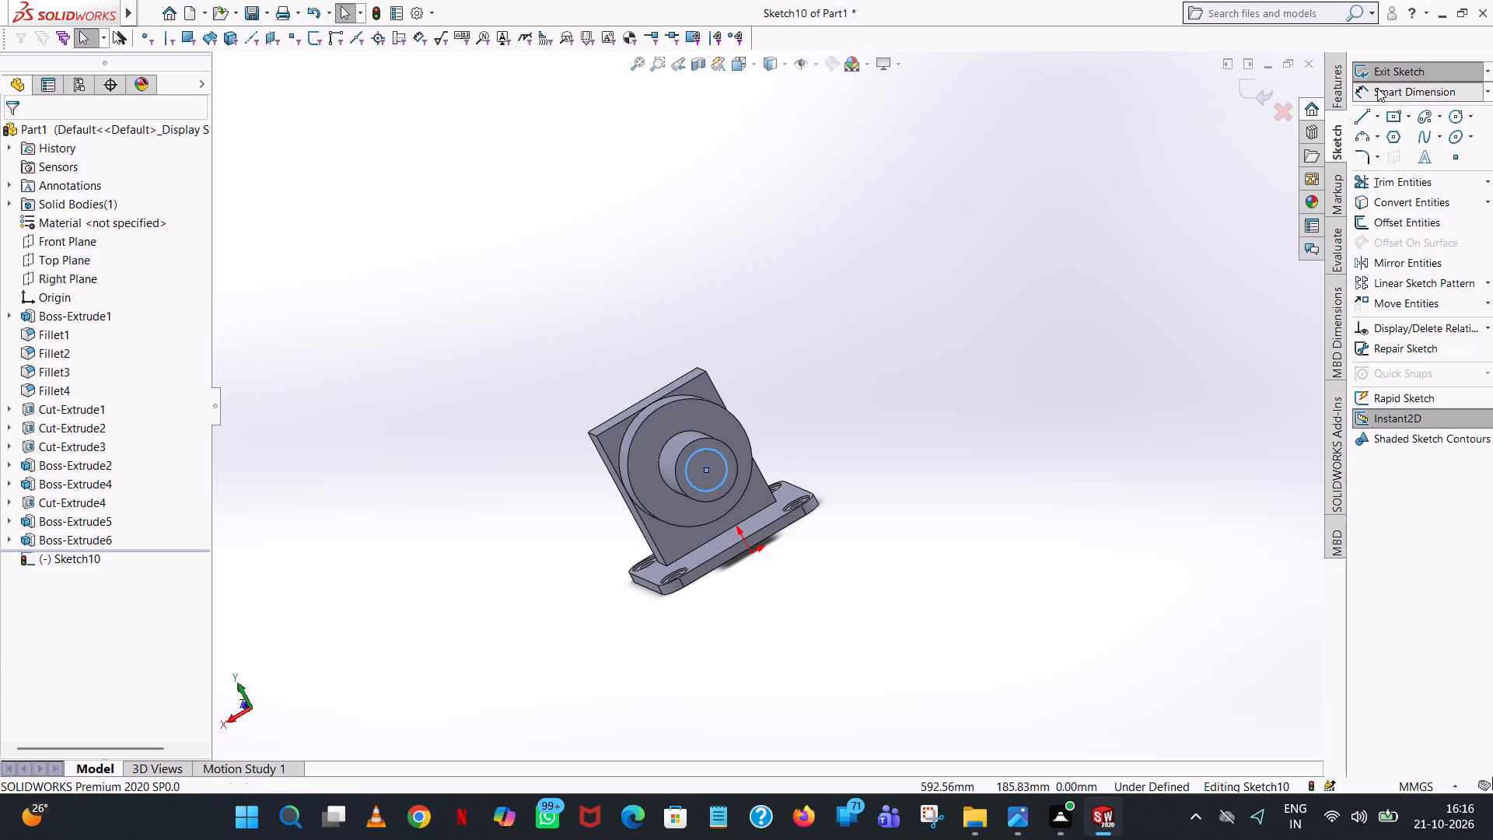
left_click(720, 456)
left_click(959, 246)
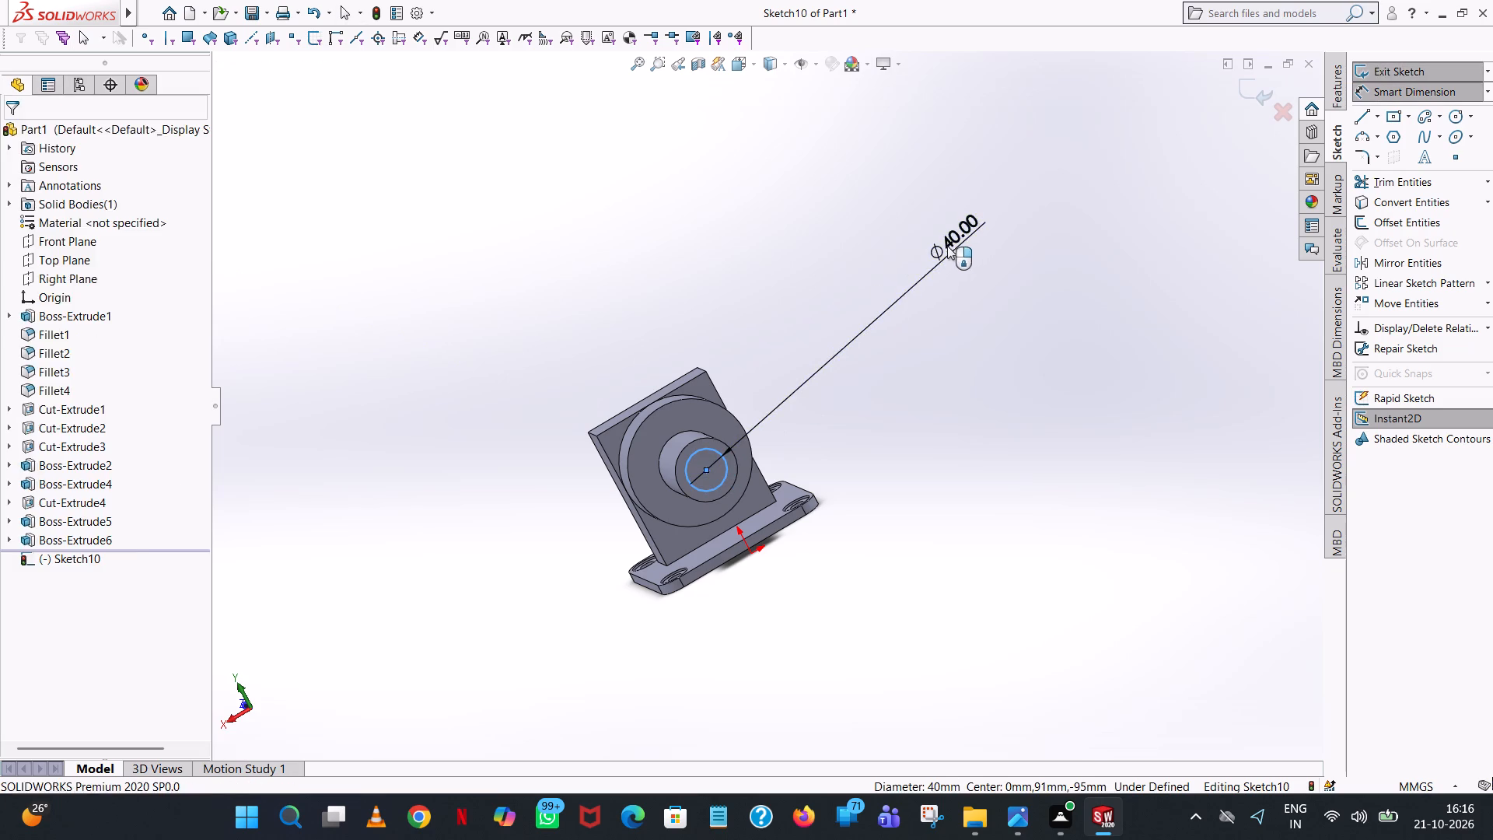
left_click(897, 218)
left_click(607, 226)
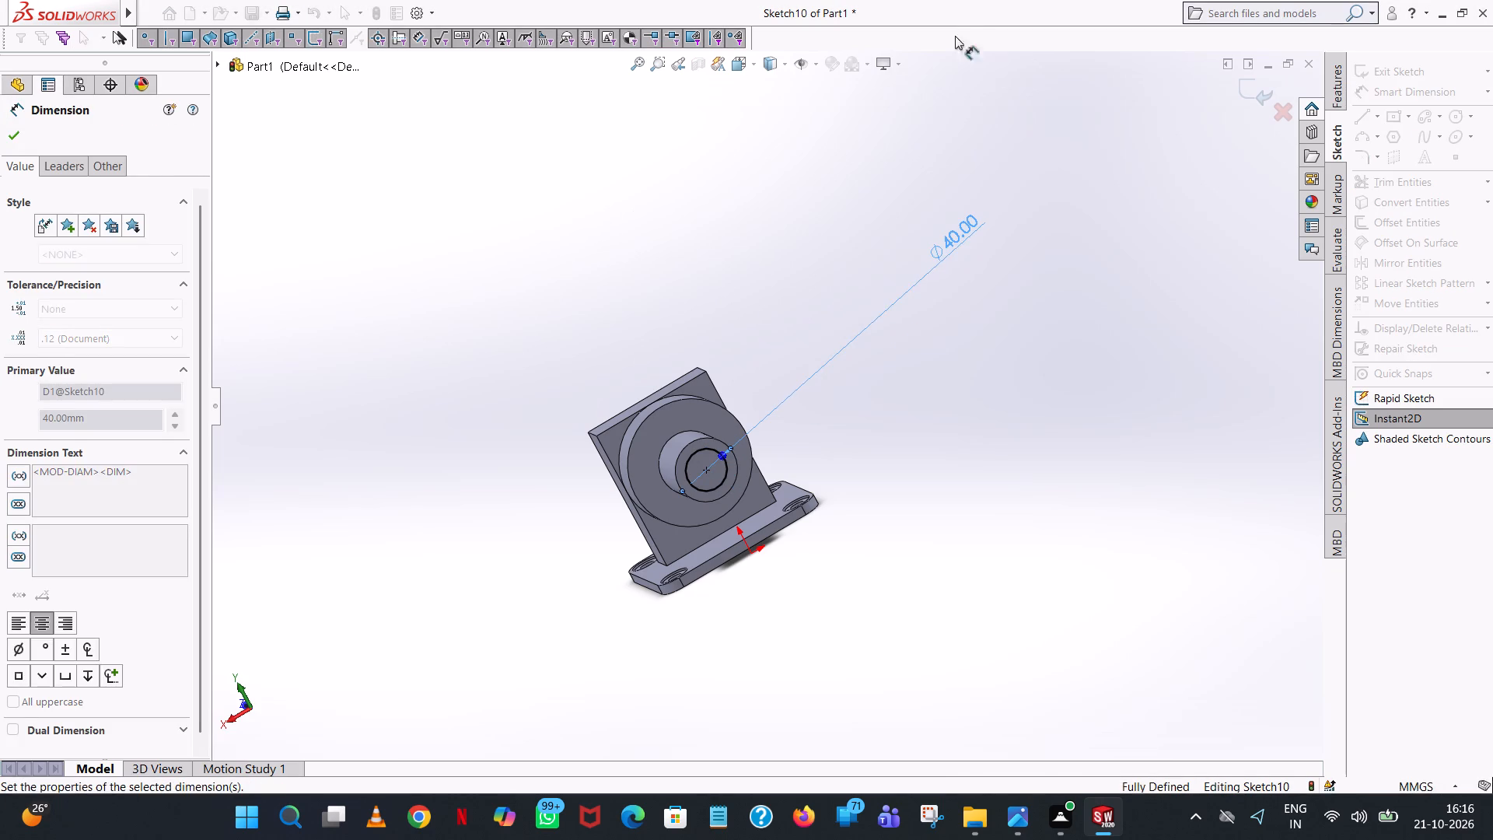
Cut the circle as a Blind Extruded Cut 231 mm deep, from the smaller boss's end face toward the upright.
left_click(1337, 93)
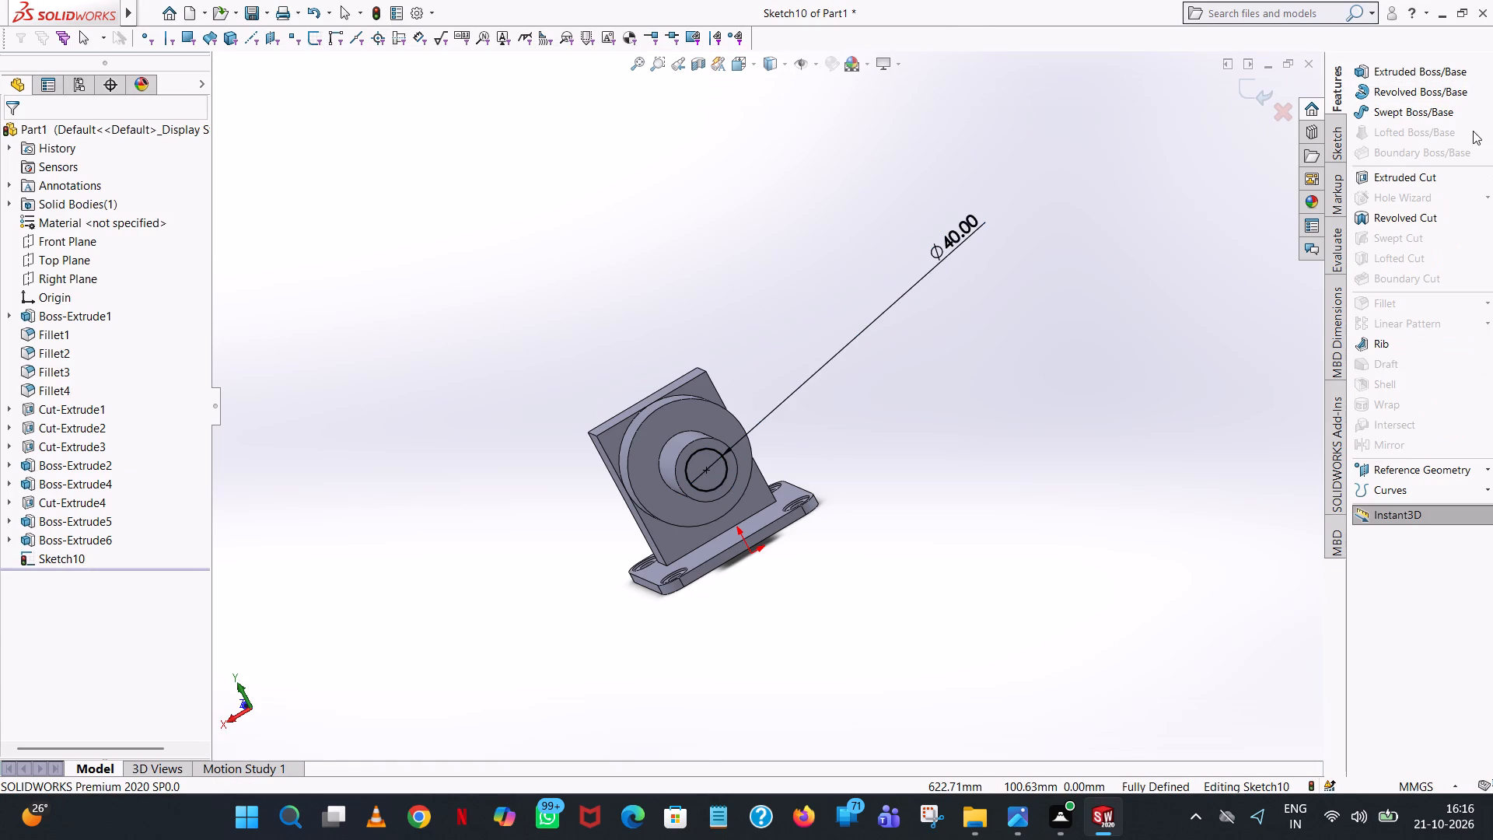
left_click(1409, 180)
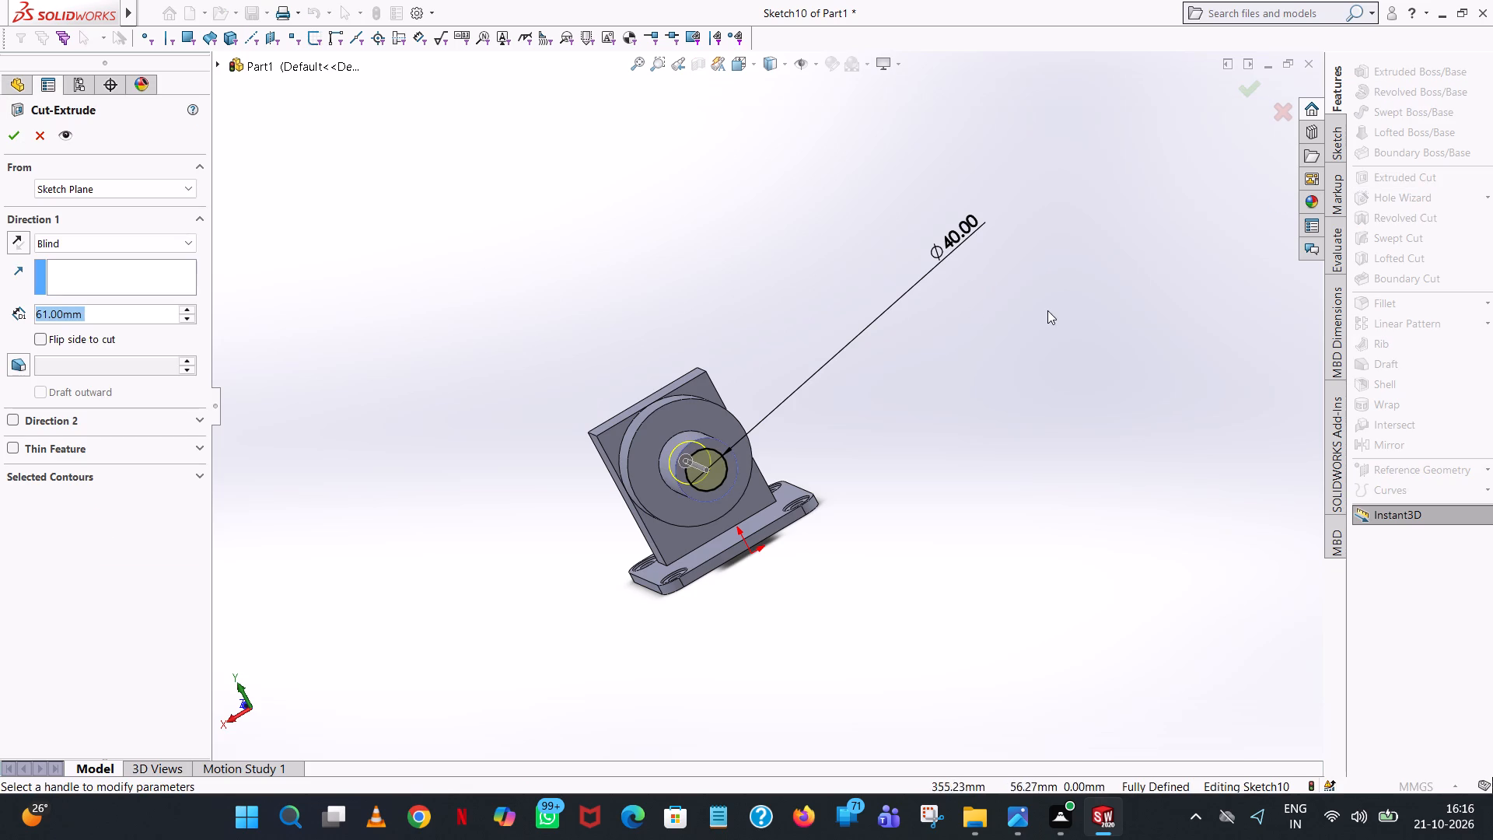
middle_click_drag(864, 432, 1048, 441)
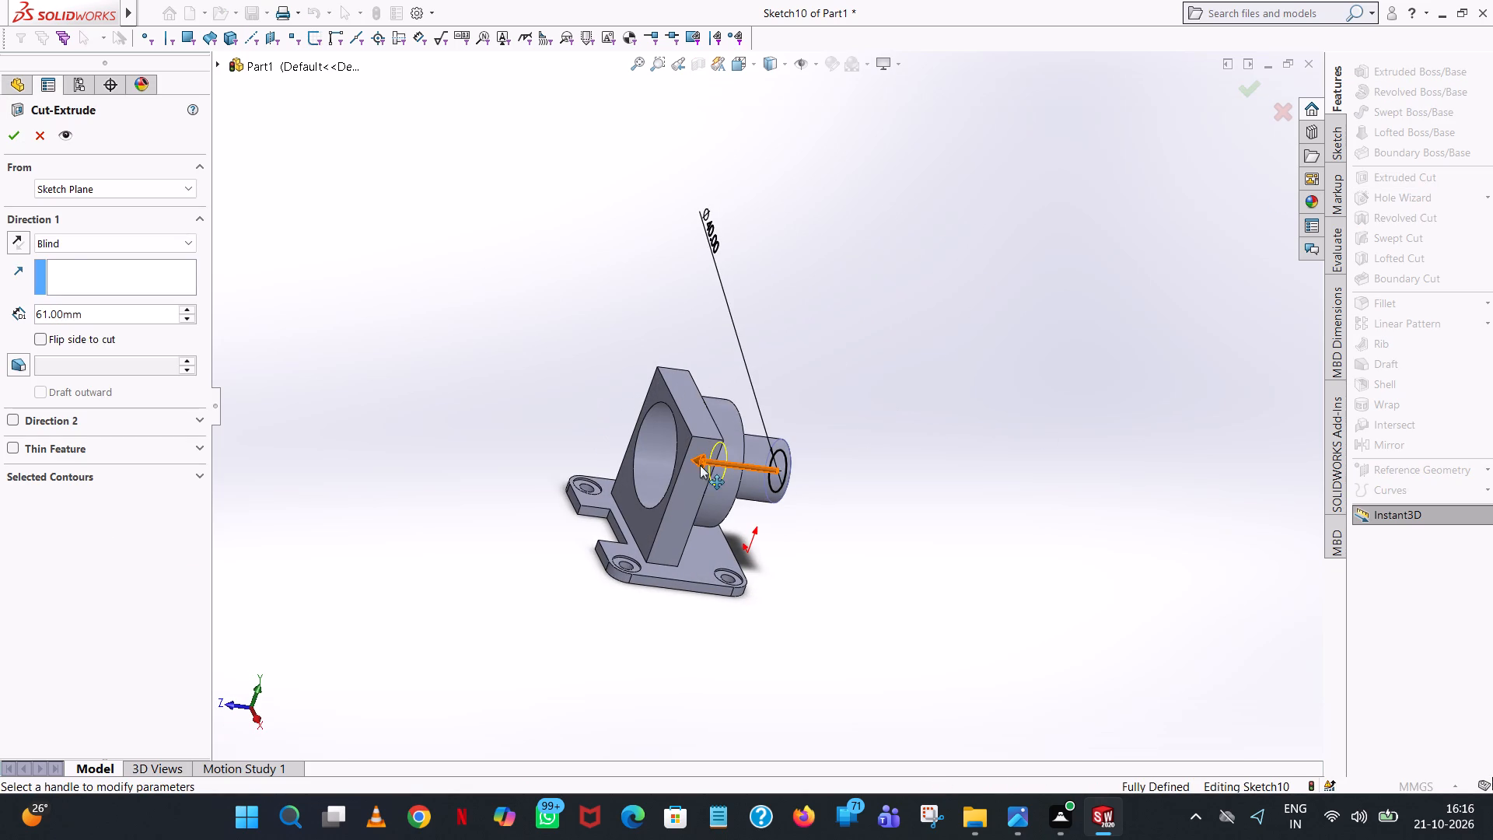
left_click_drag(566, 451, 540, 451)
left_click(706, 455)
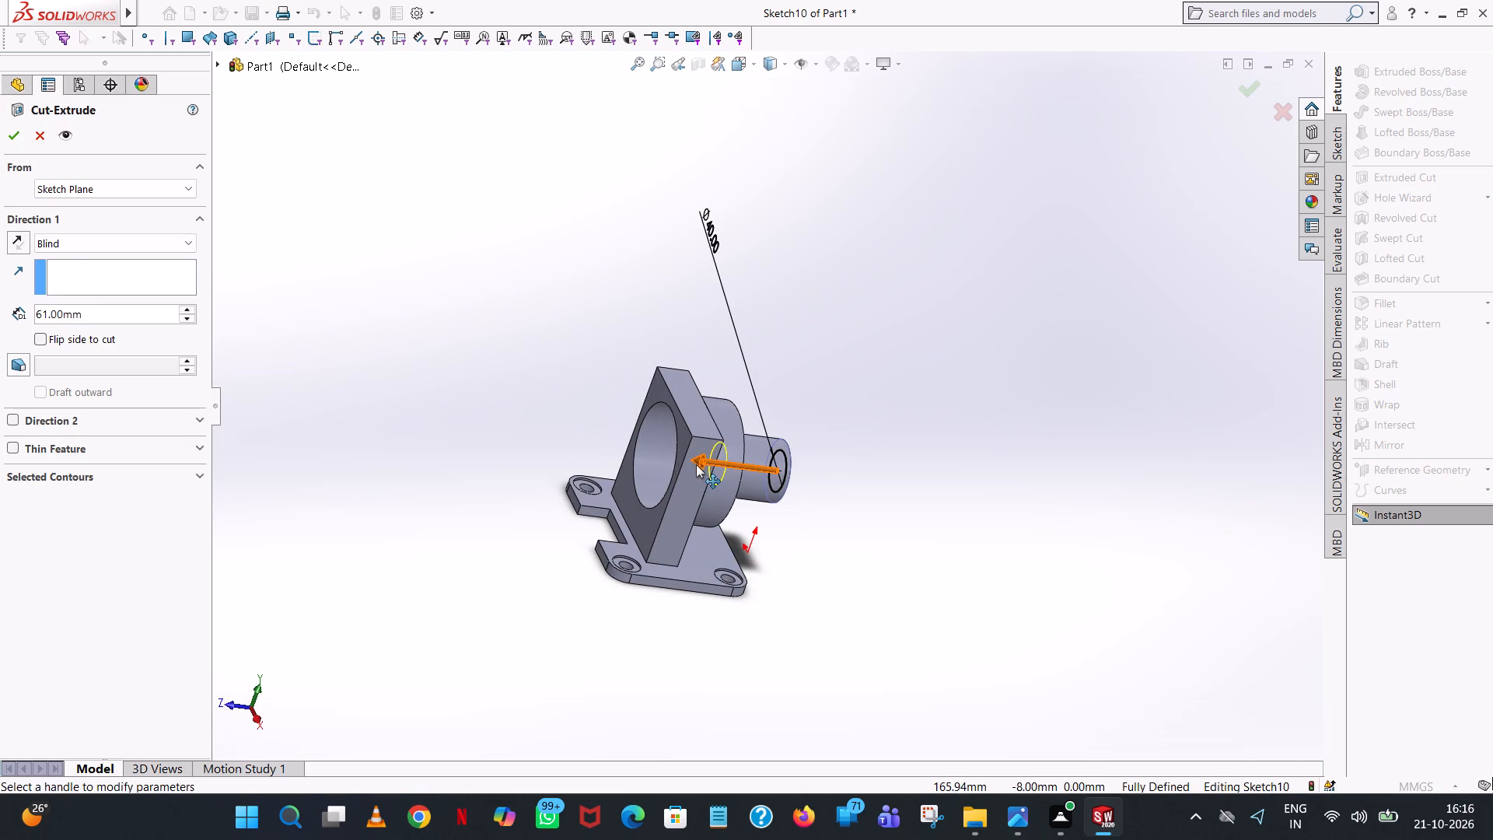
left_click_drag(696, 464, 550, 440)
left_click(16, 138)
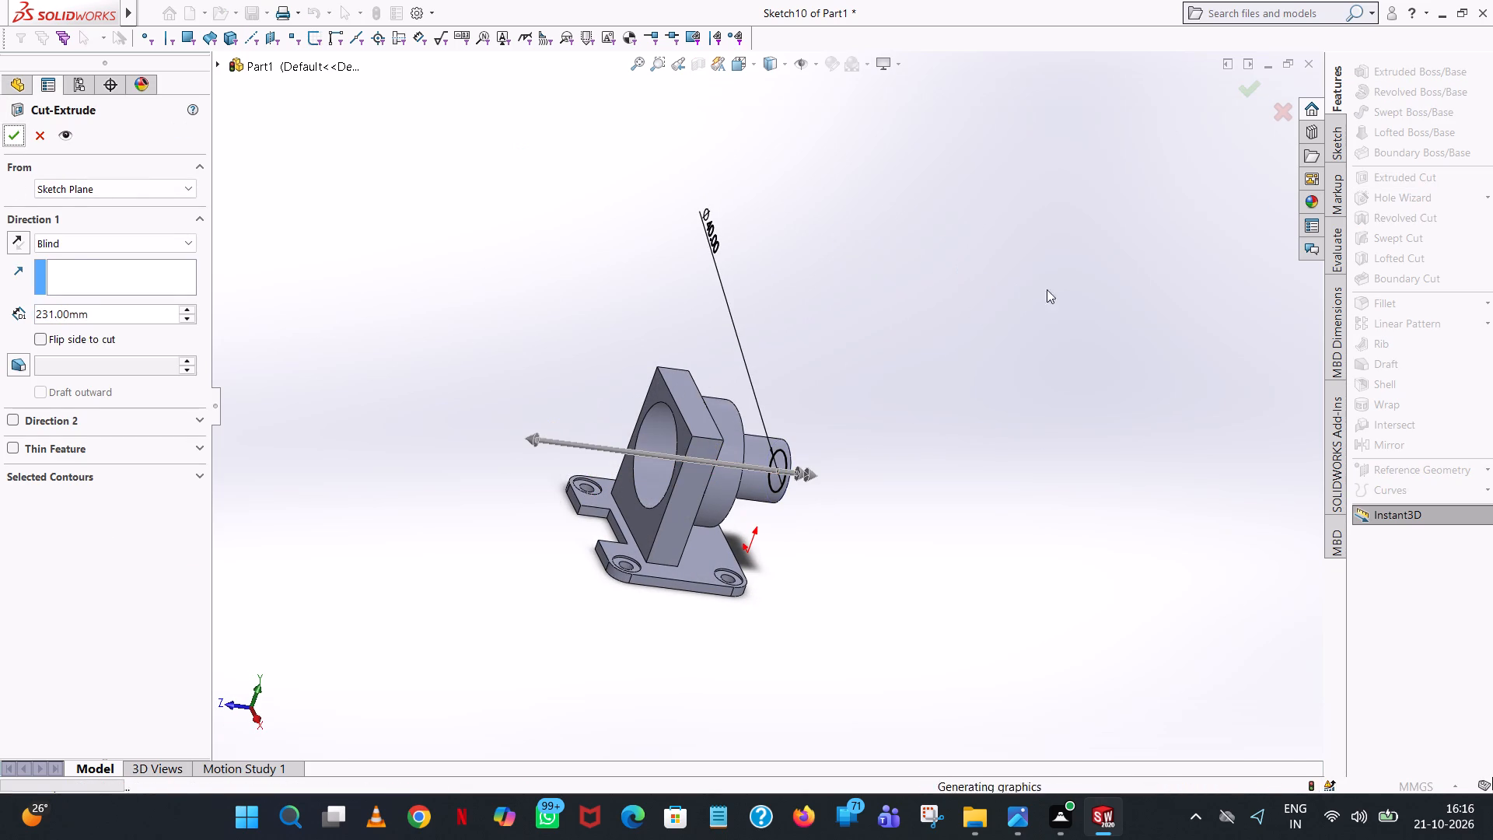
left_click(1061, 287)
Examine the bored end boss, the large bore and the base plate from several angles.
middle_click_drag(991, 292, 916, 240)
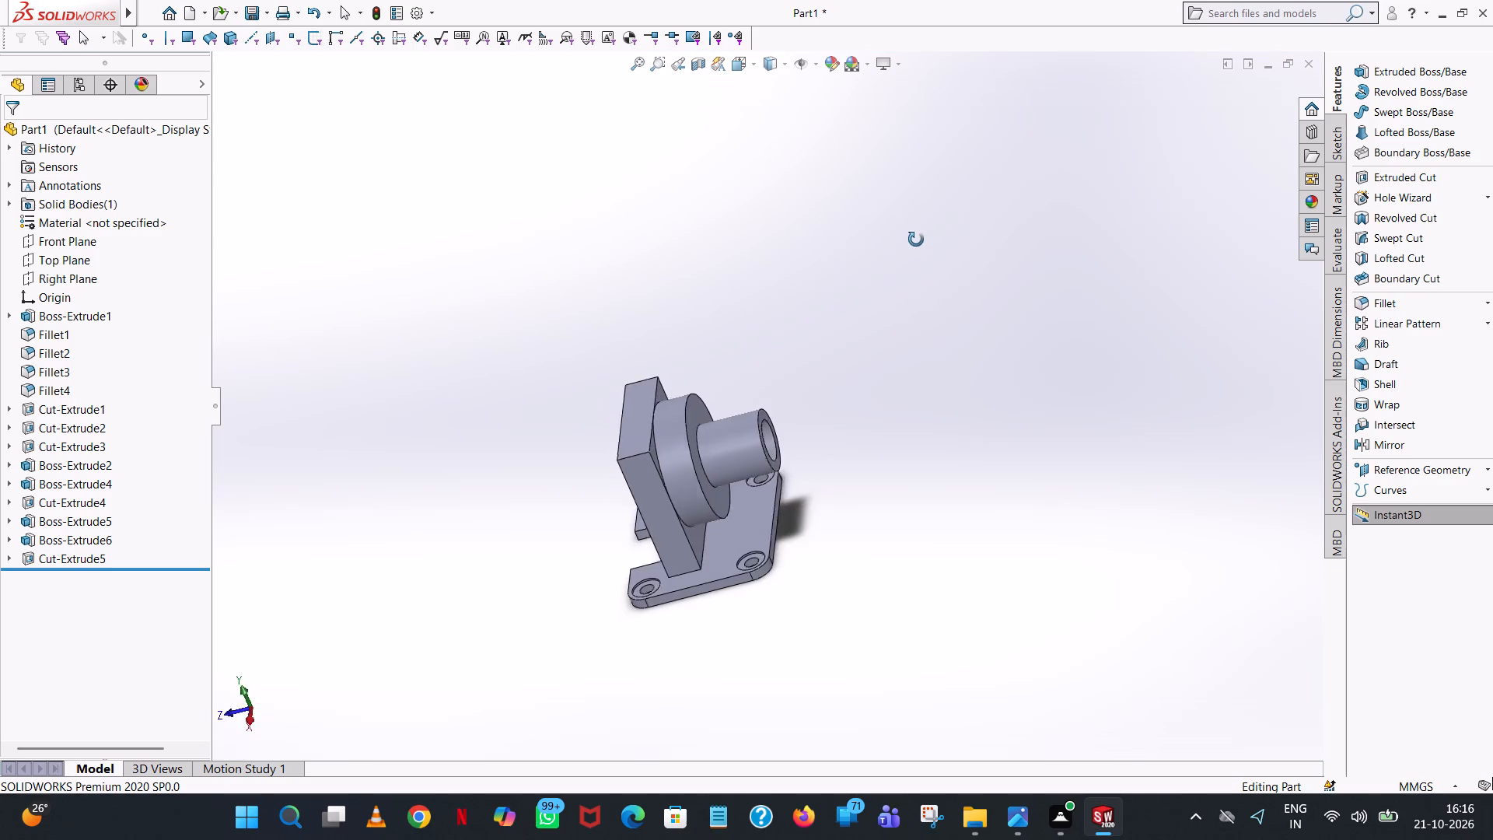
middle_click_drag(916, 240, 1105, 173)
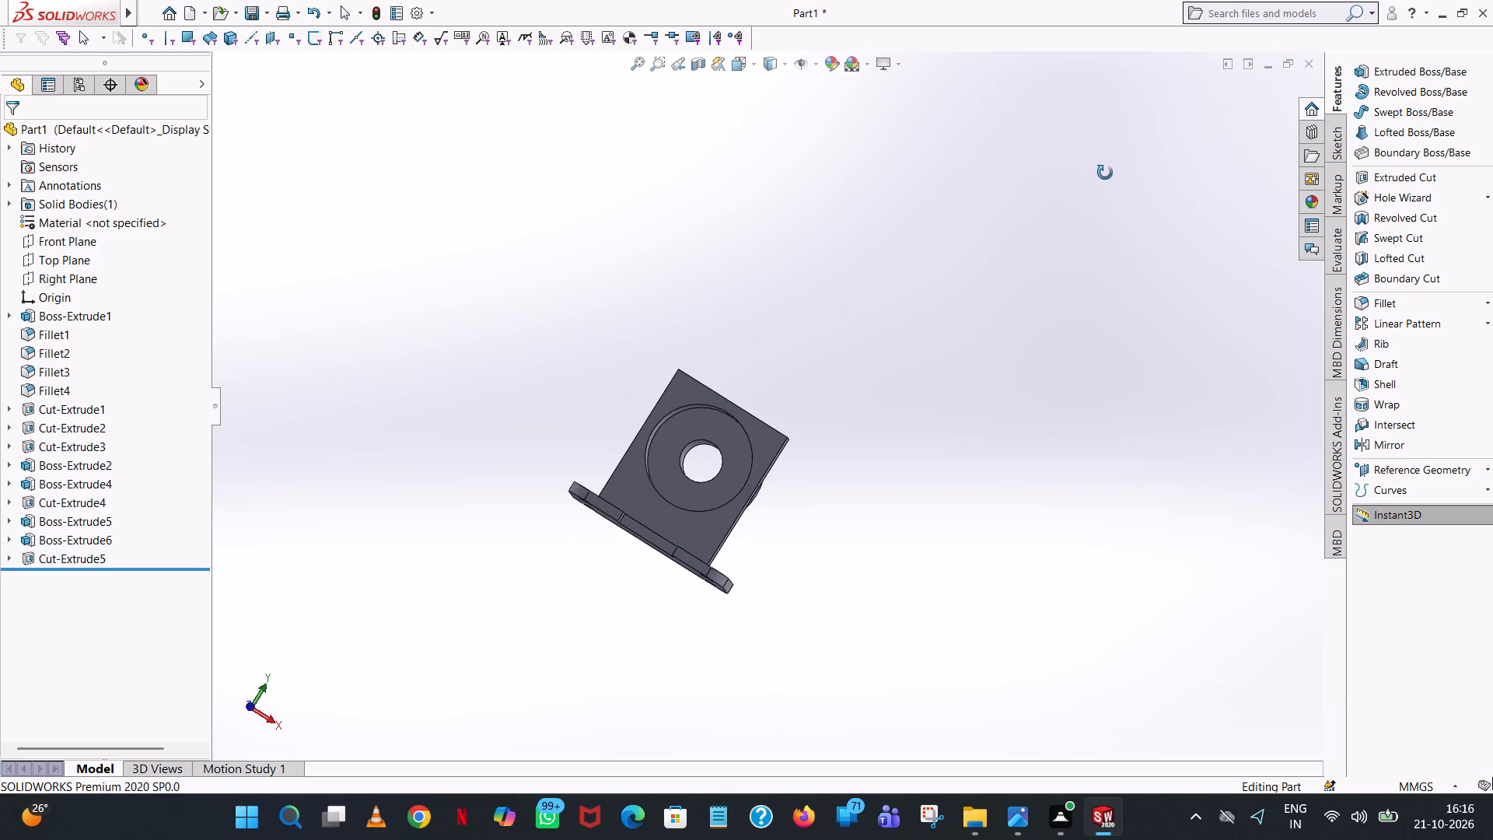
middle_click_drag(1105, 173, 1018, 205)
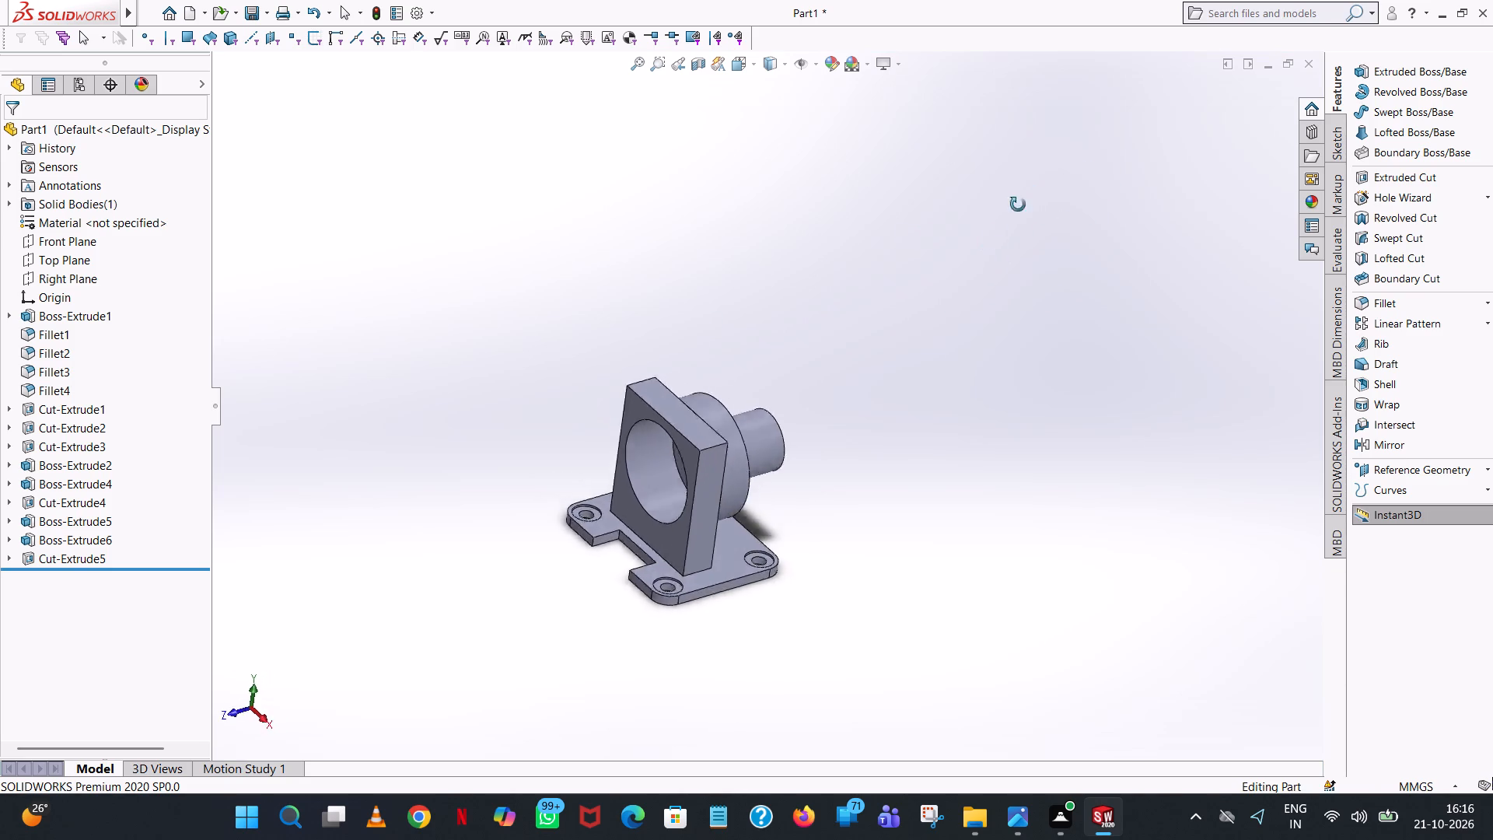
middle_click_drag(1018, 205, 903, 57)
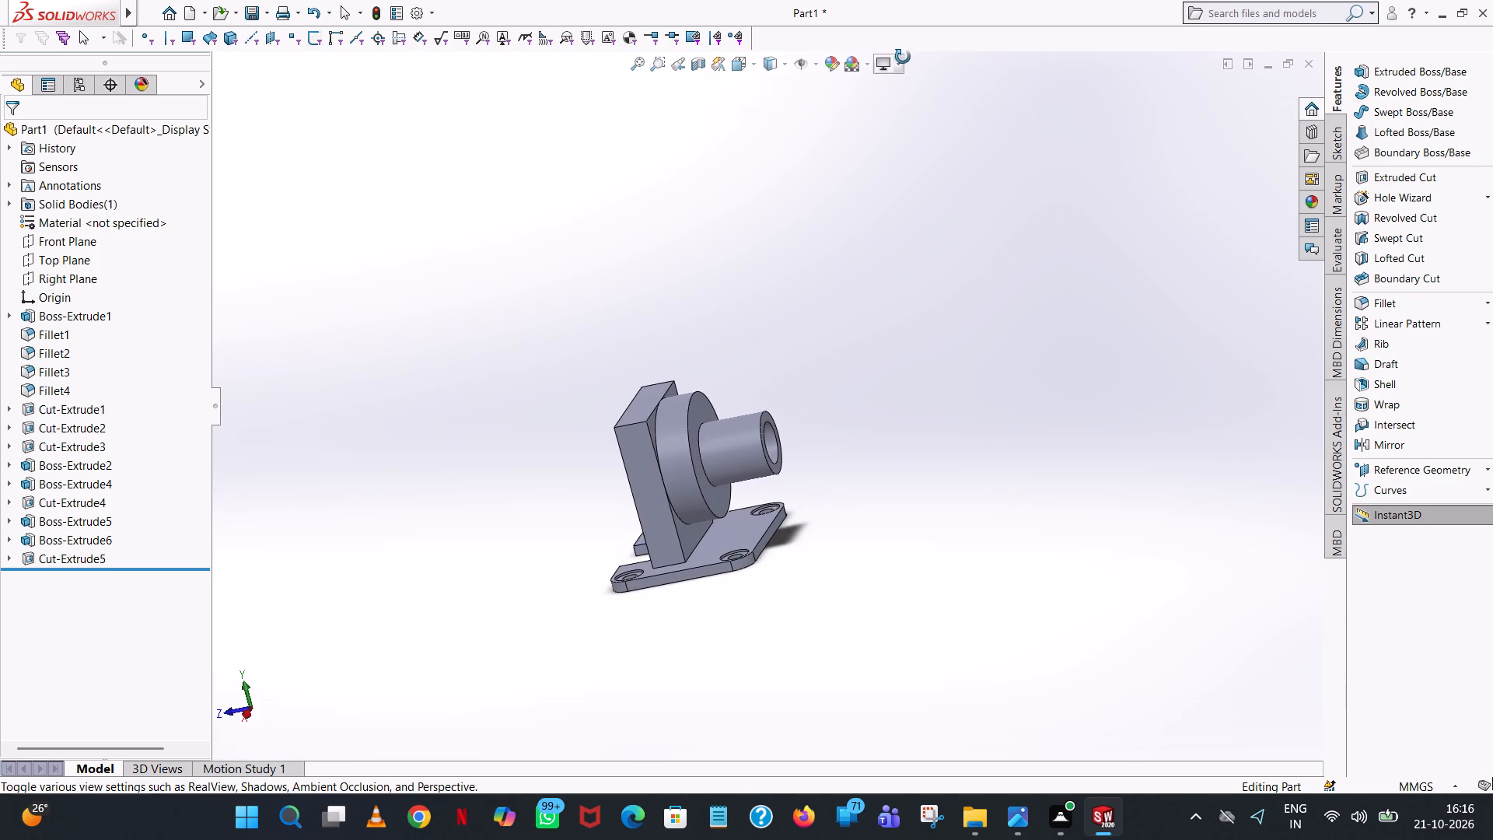
middle_click_drag(903, 57, 904, 57)
middle_click_drag(809, 362, 855, 280)
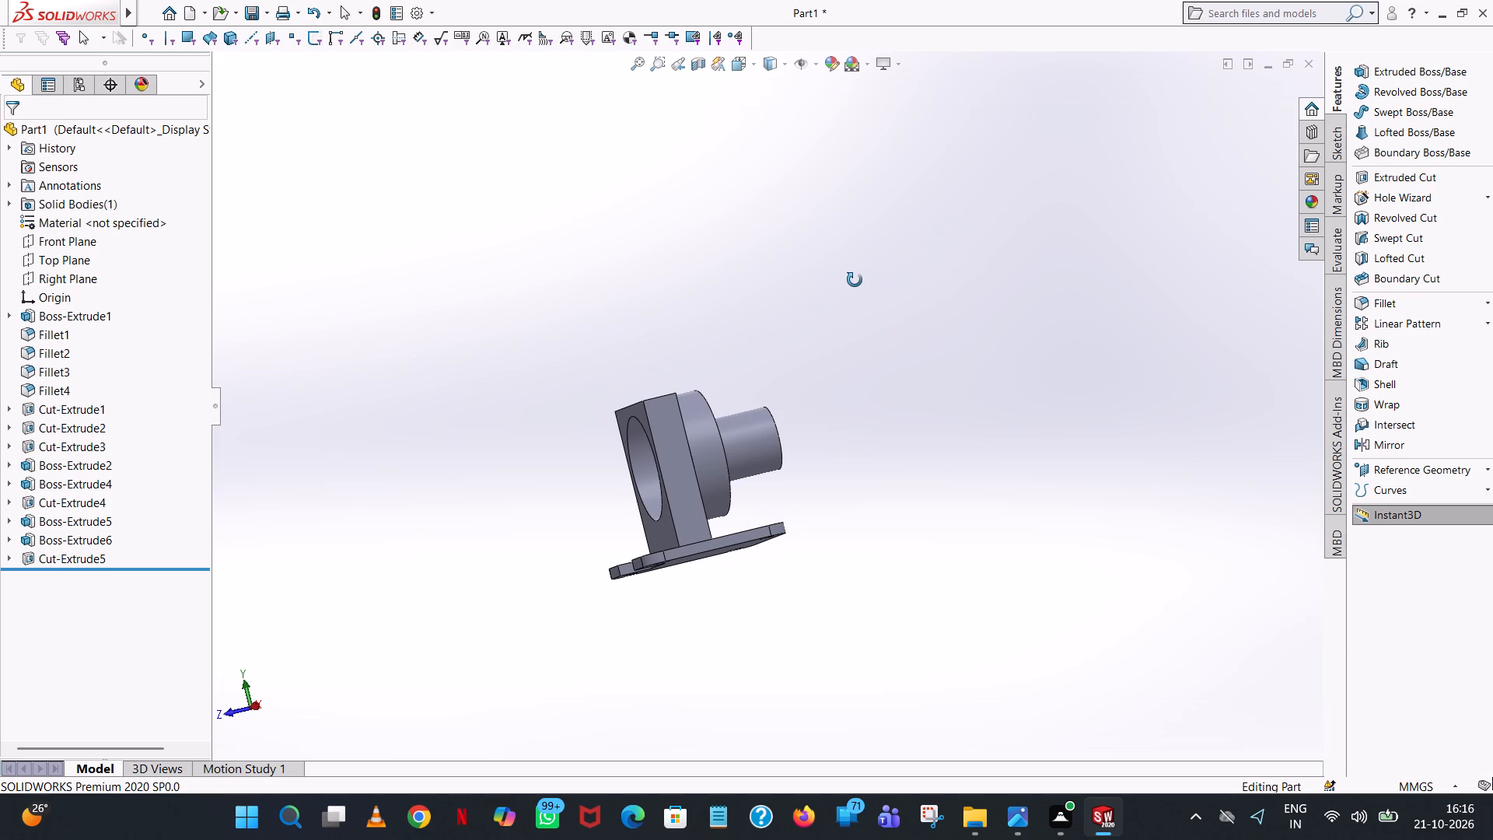
middle_click_drag(855, 280, 857, 280)
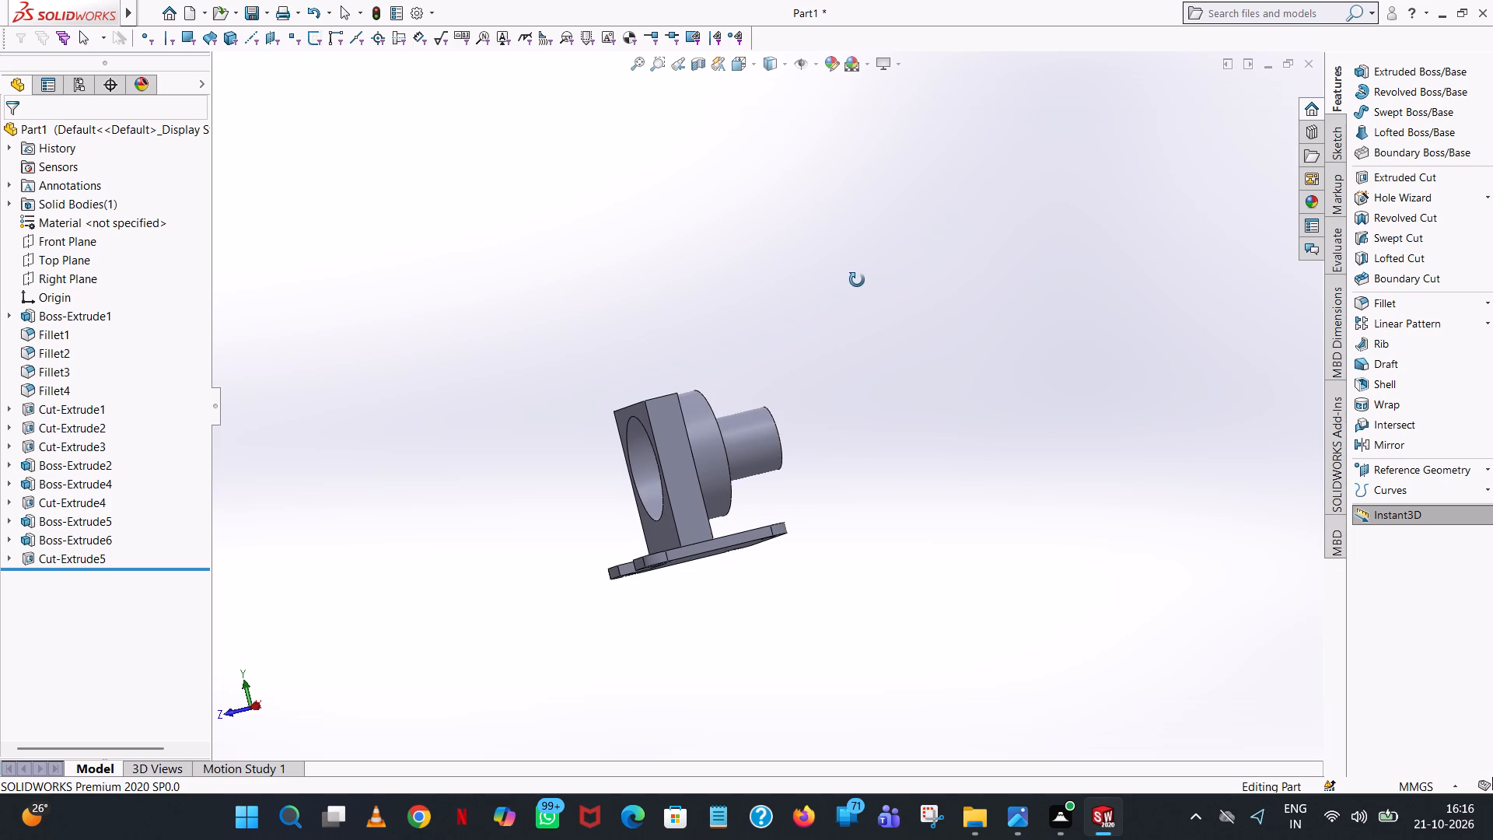
middle_click_drag(857, 280, 858, 282)
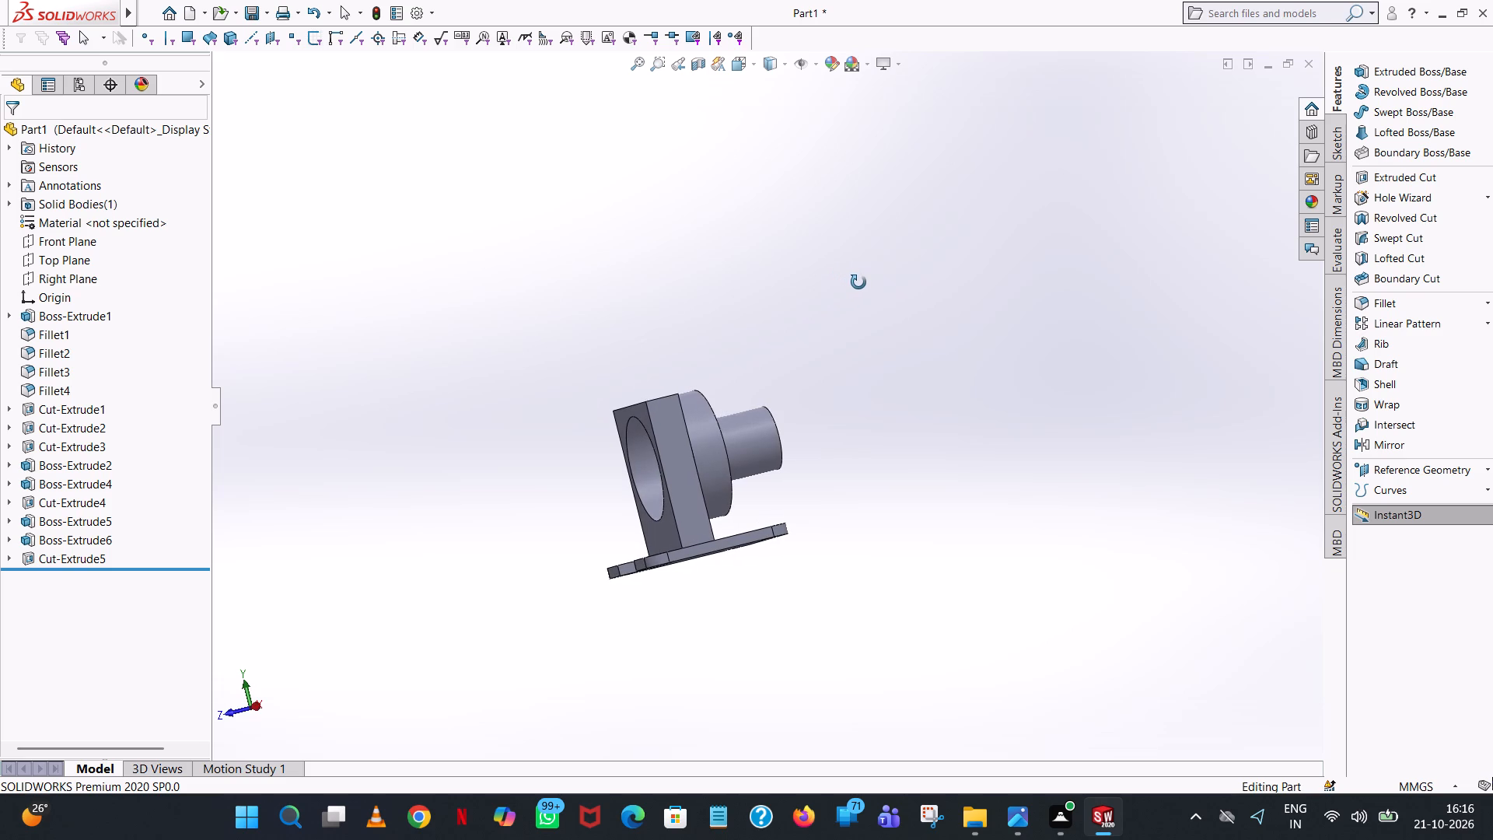
middle_click_drag(858, 282, 873, 413)
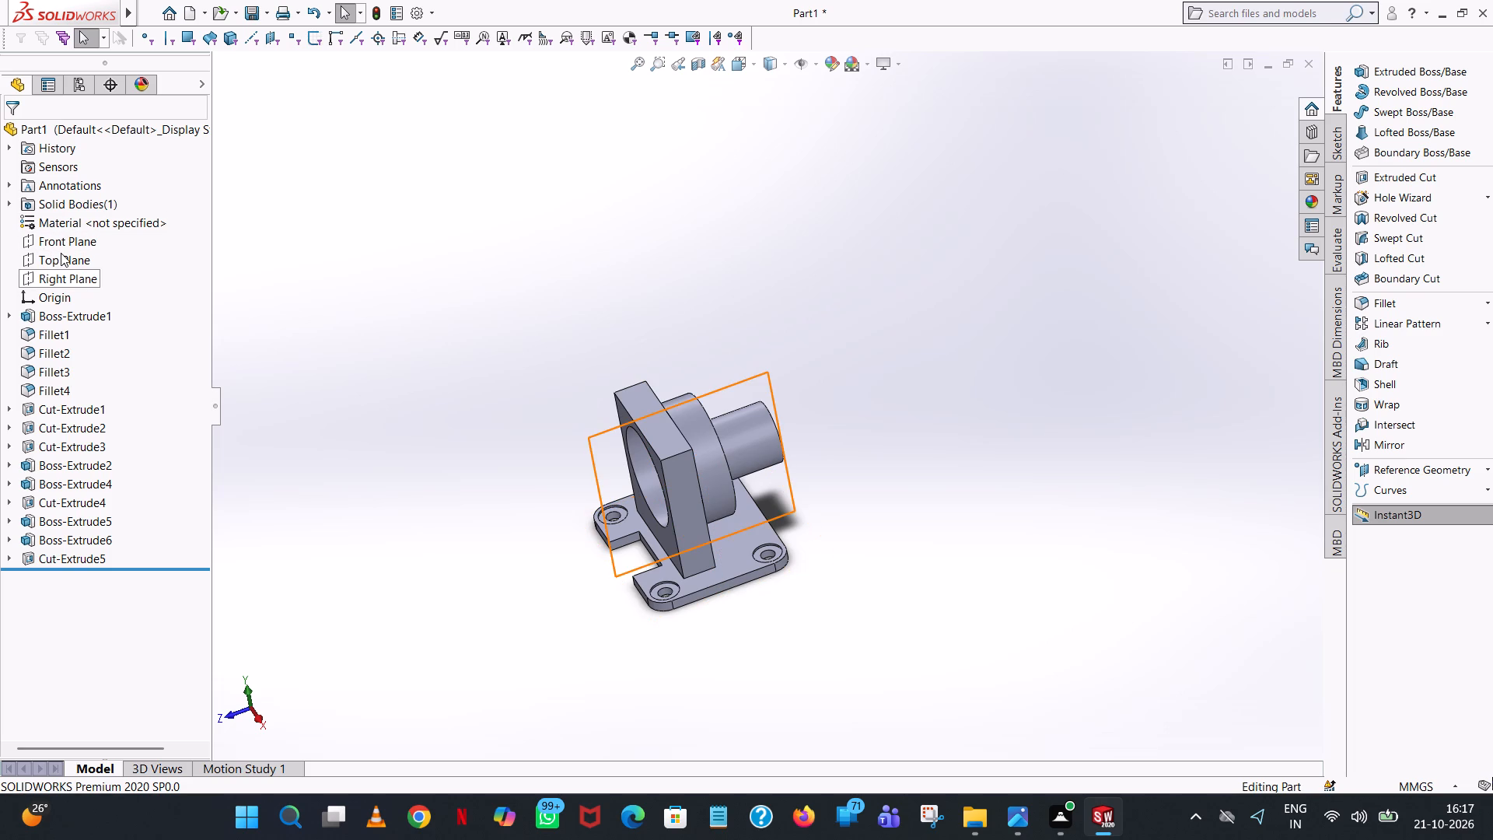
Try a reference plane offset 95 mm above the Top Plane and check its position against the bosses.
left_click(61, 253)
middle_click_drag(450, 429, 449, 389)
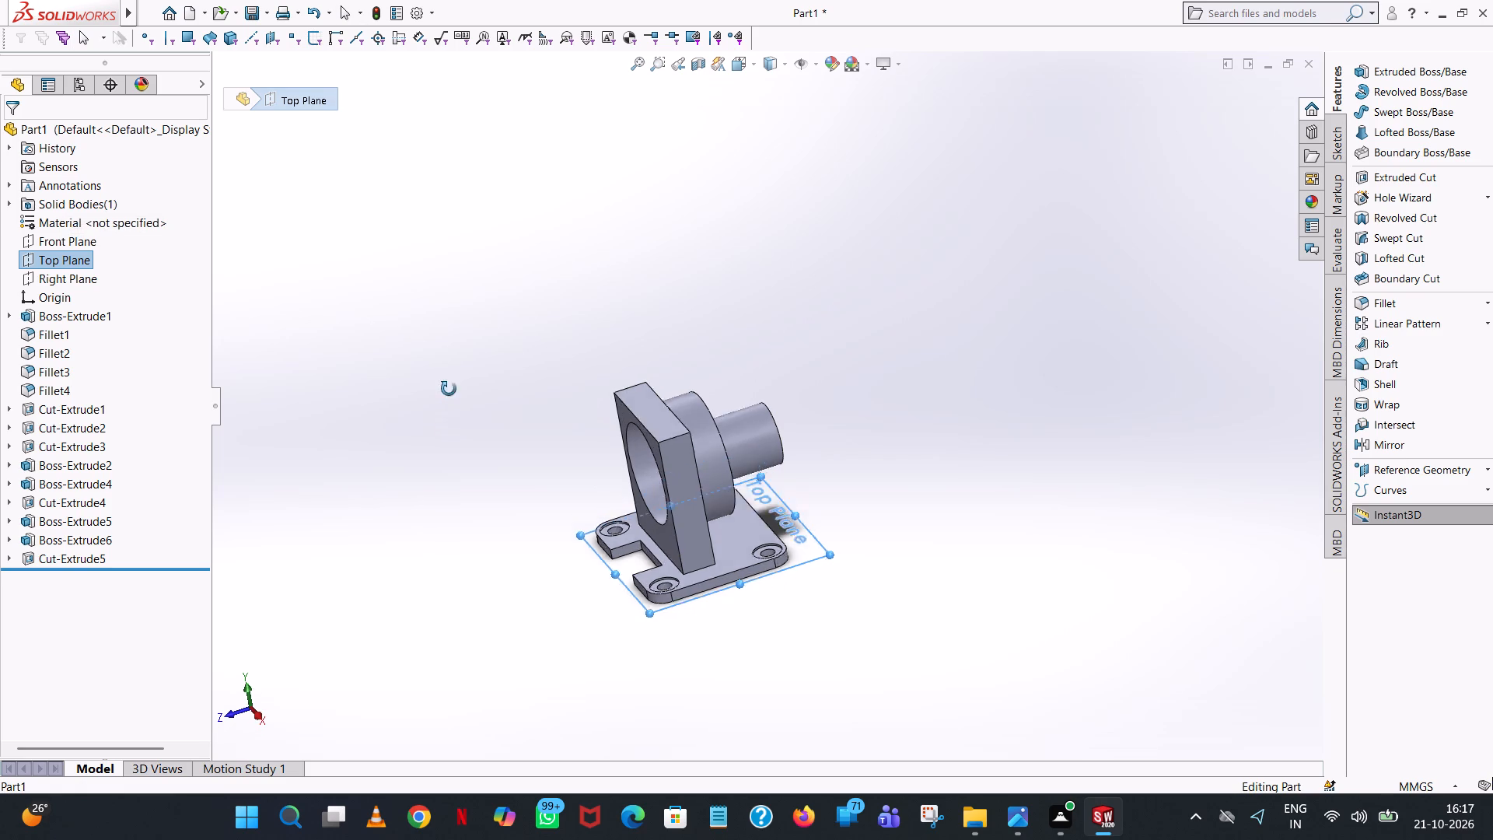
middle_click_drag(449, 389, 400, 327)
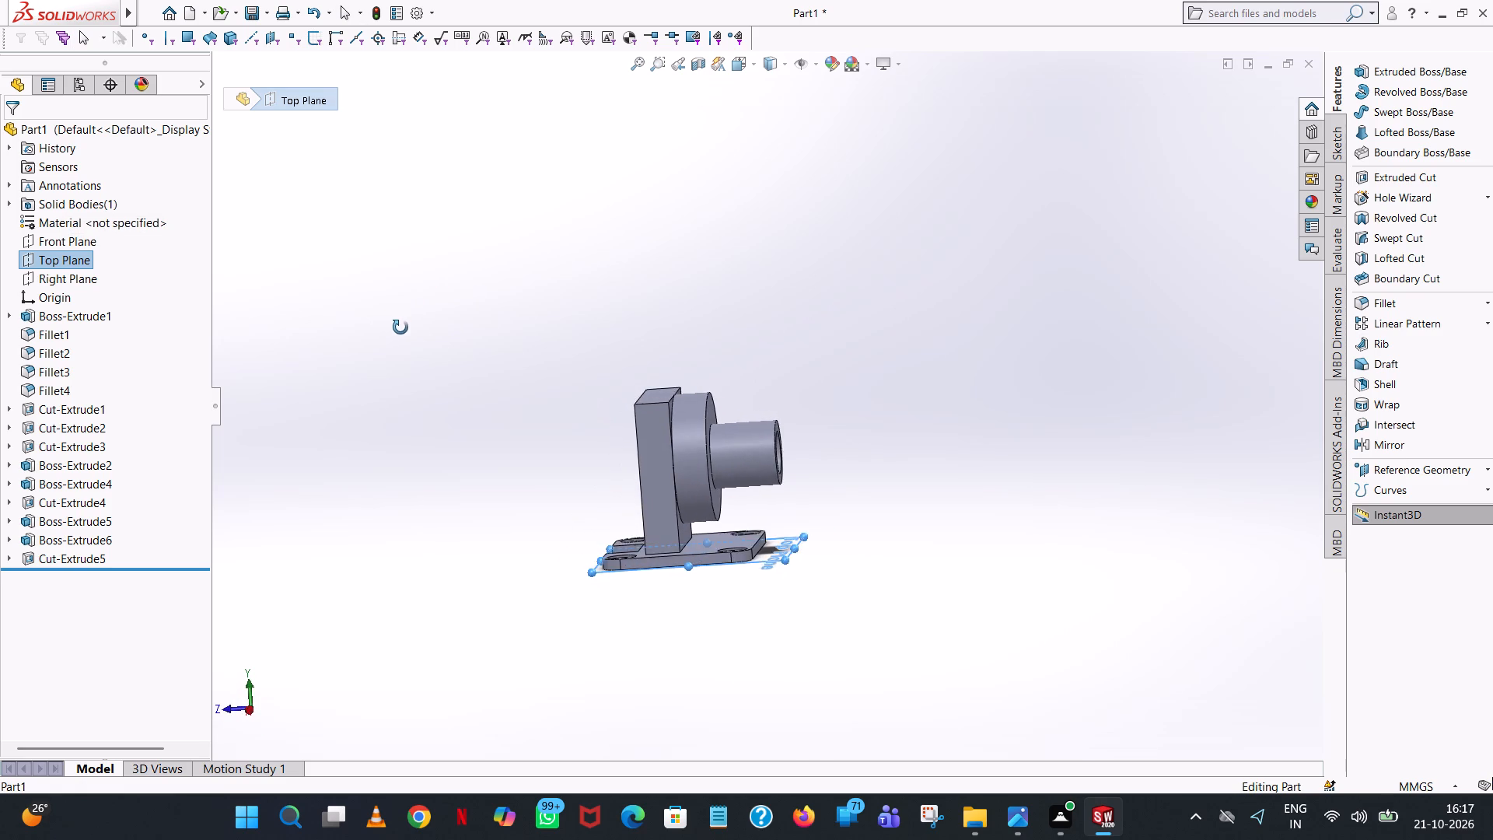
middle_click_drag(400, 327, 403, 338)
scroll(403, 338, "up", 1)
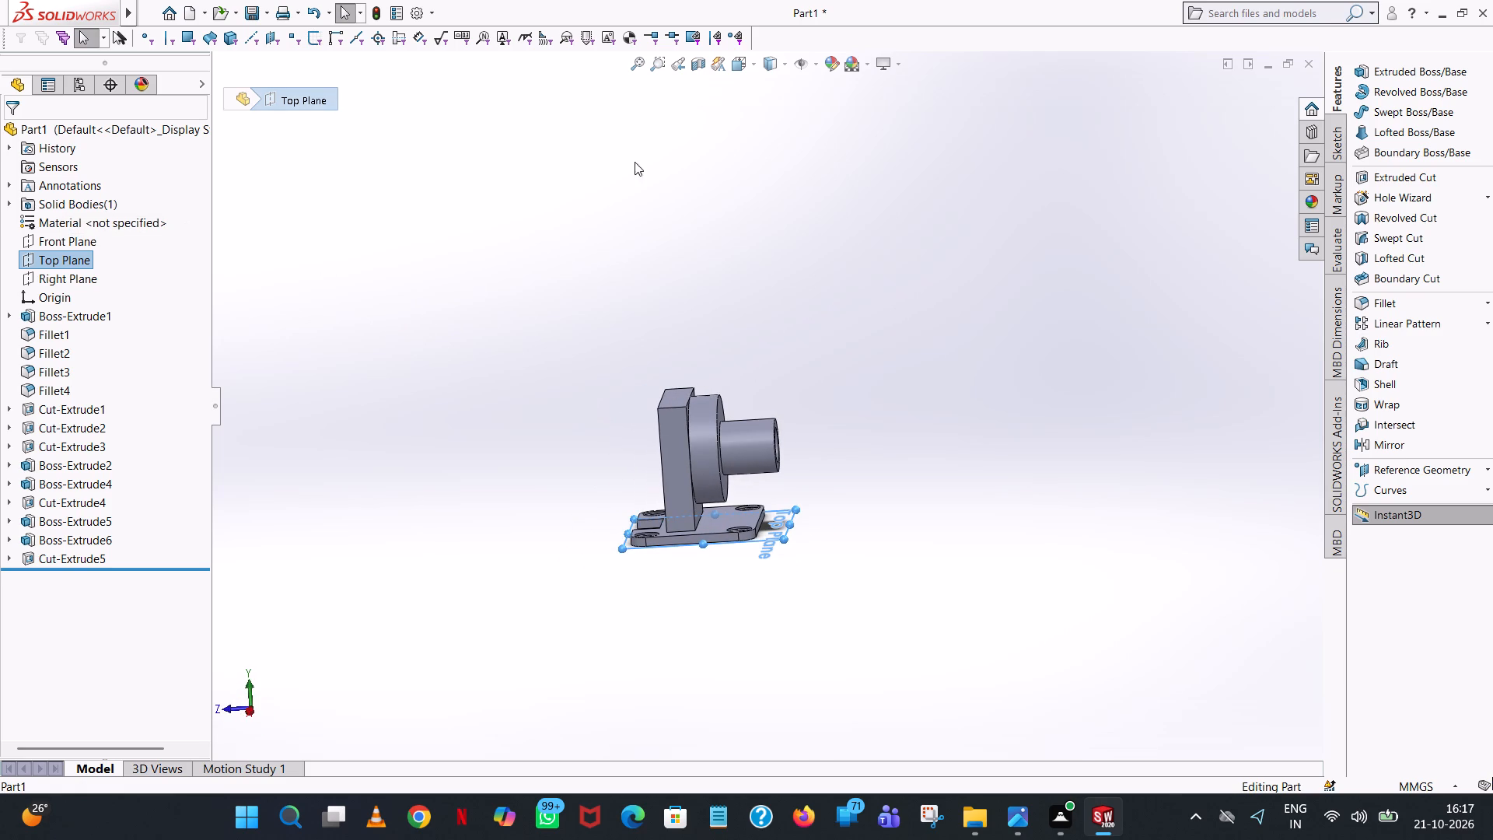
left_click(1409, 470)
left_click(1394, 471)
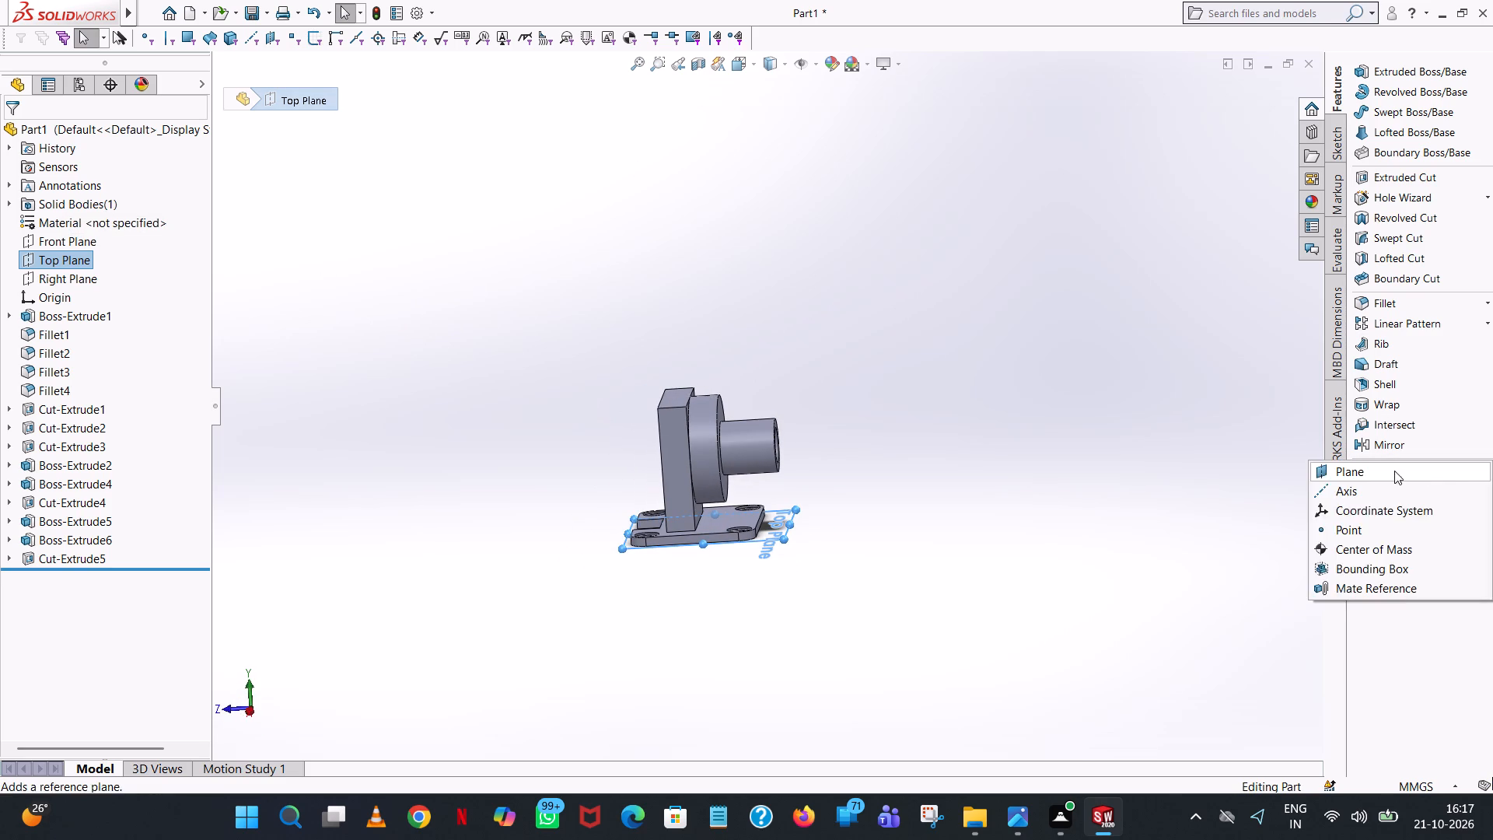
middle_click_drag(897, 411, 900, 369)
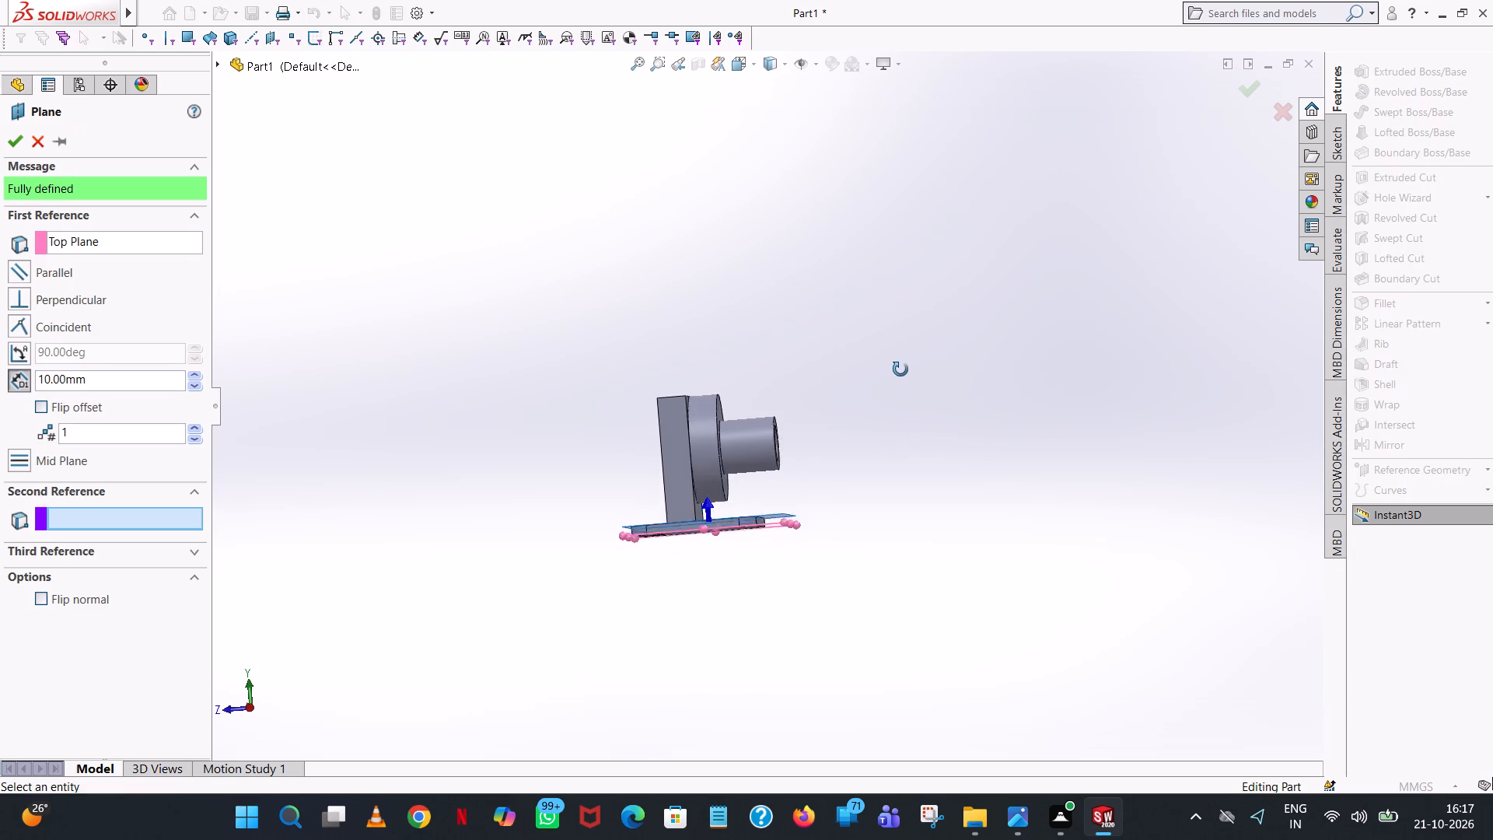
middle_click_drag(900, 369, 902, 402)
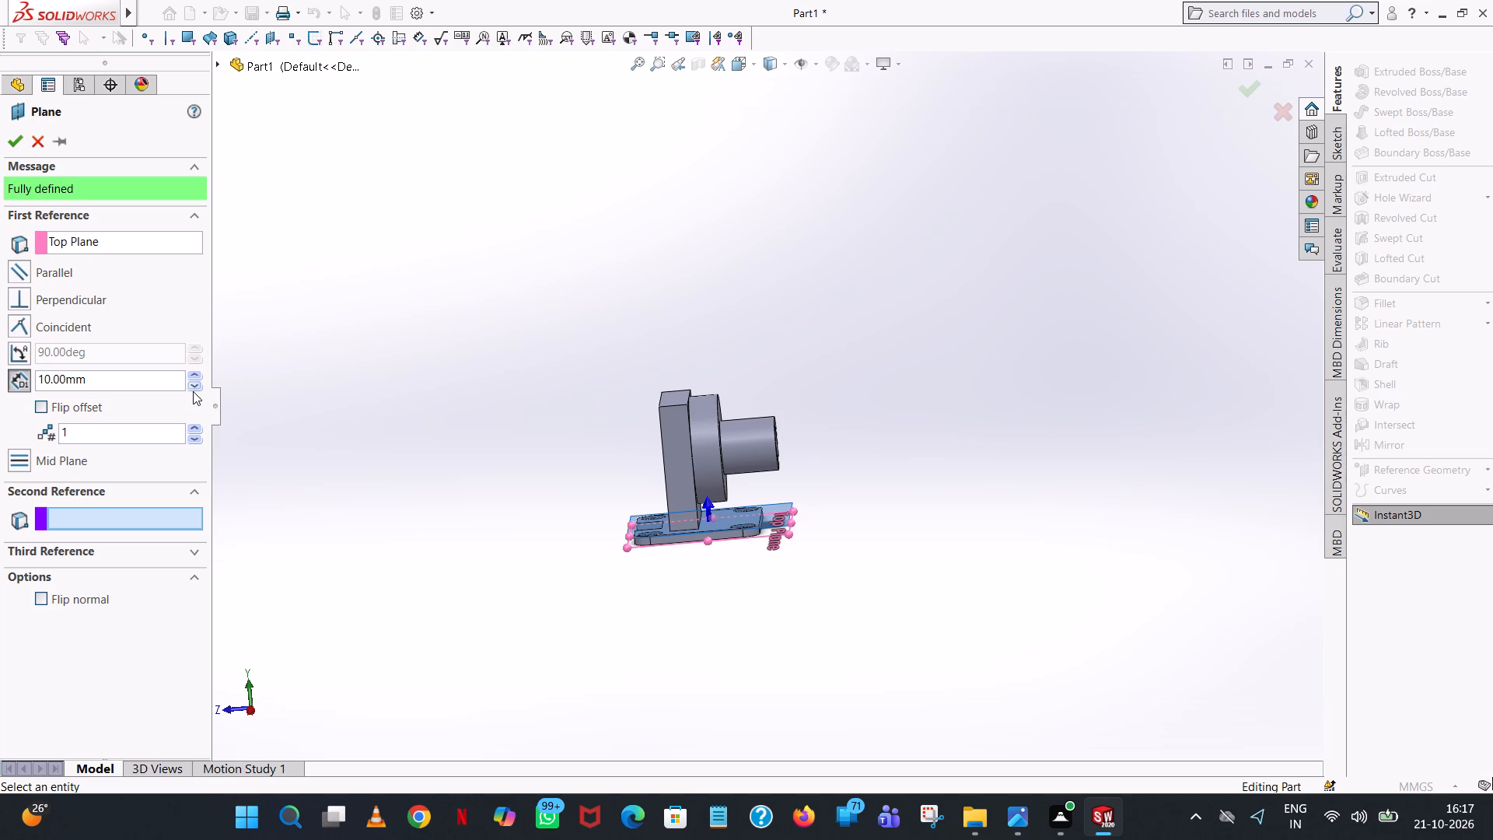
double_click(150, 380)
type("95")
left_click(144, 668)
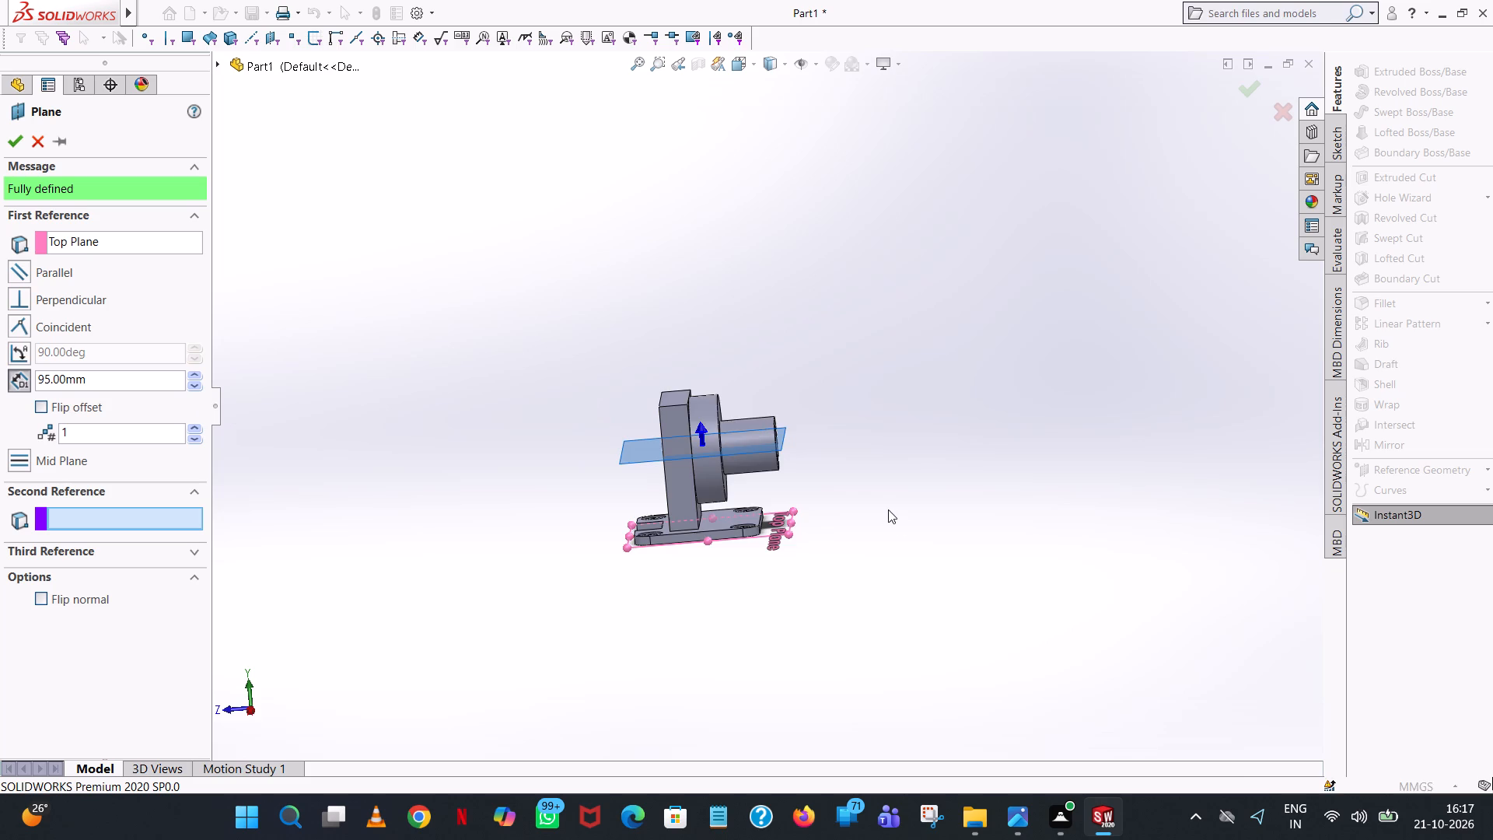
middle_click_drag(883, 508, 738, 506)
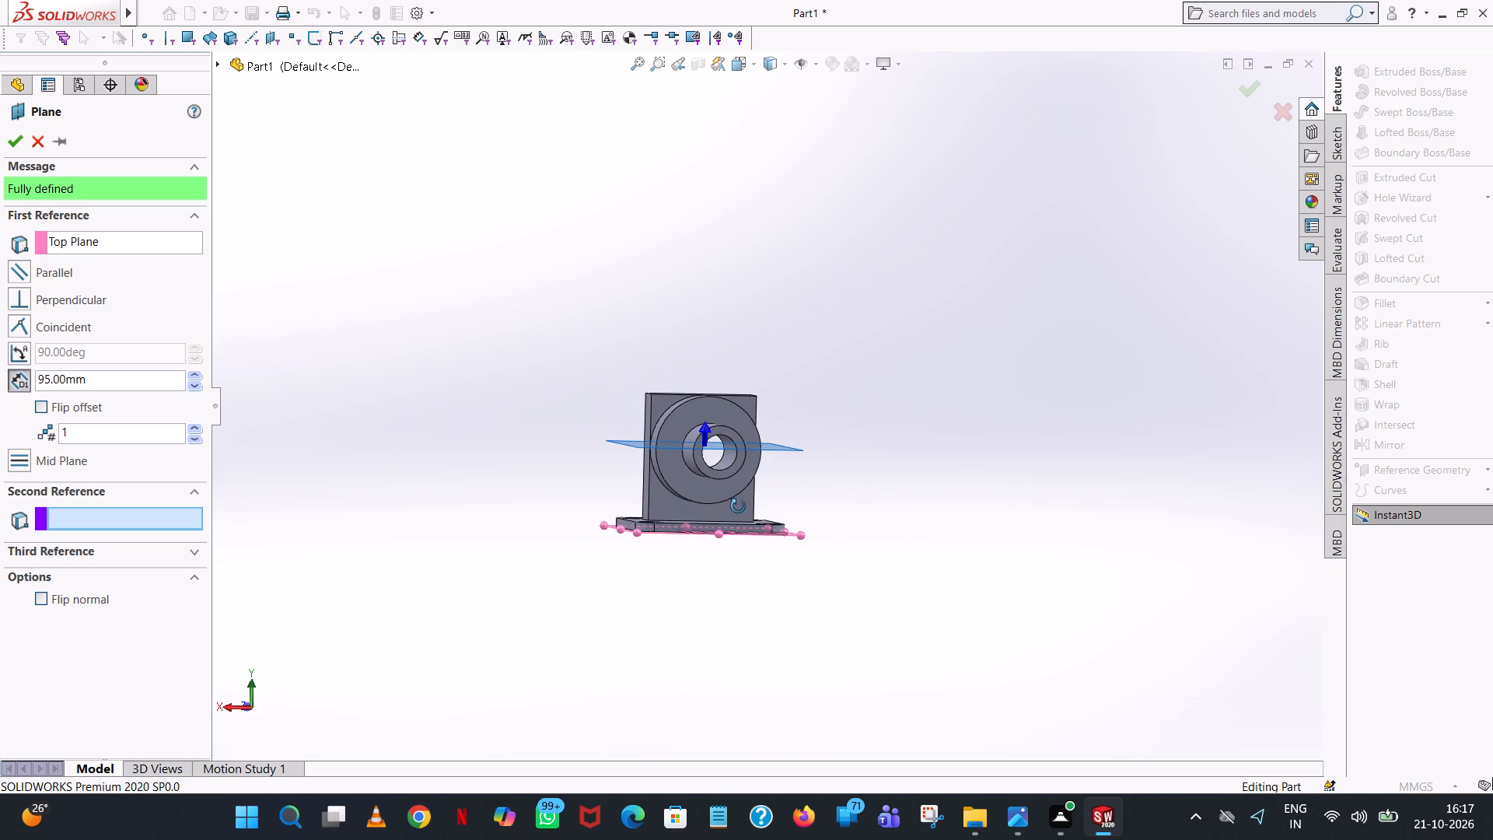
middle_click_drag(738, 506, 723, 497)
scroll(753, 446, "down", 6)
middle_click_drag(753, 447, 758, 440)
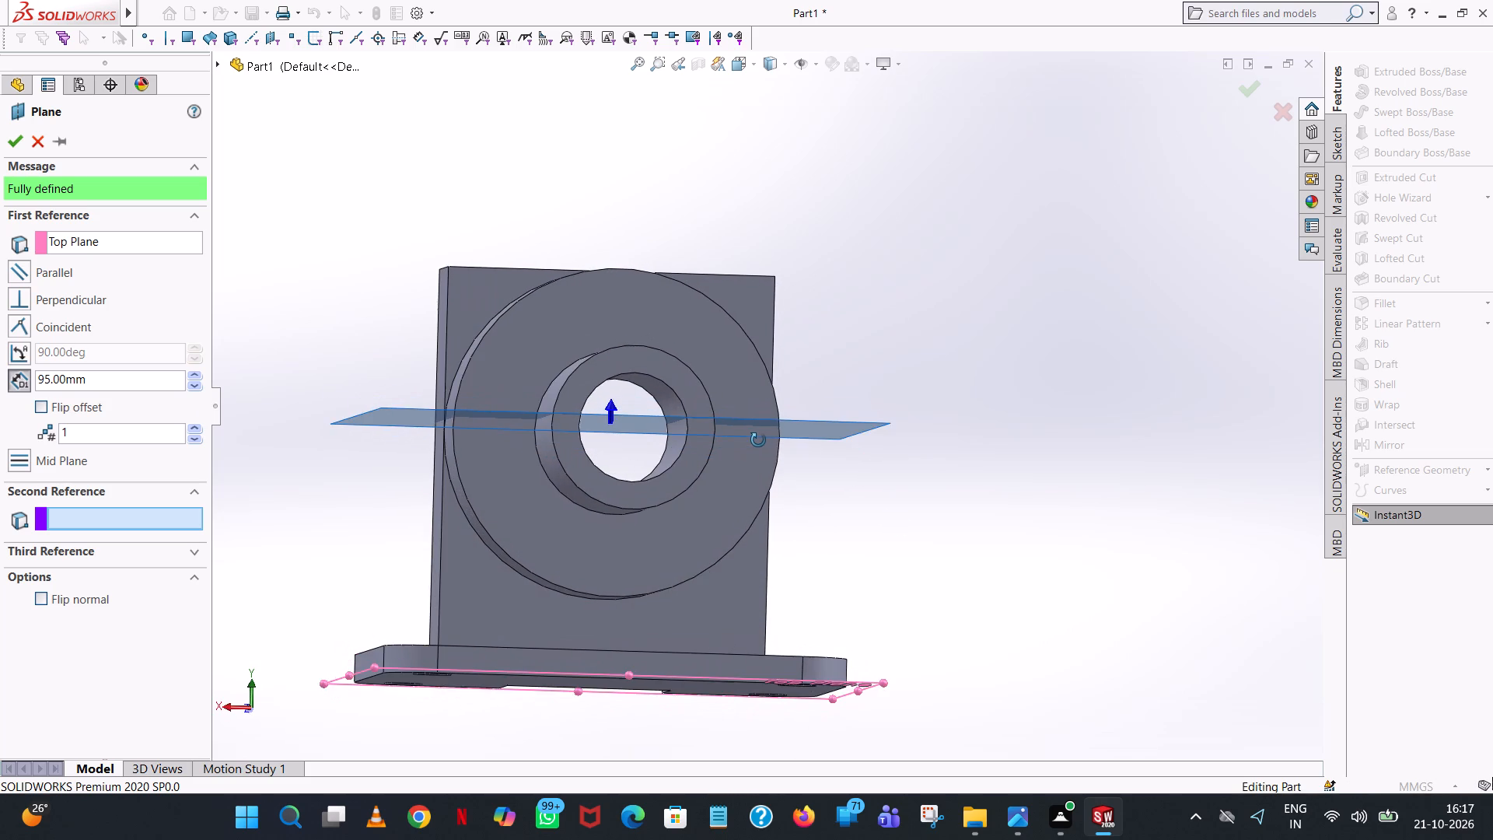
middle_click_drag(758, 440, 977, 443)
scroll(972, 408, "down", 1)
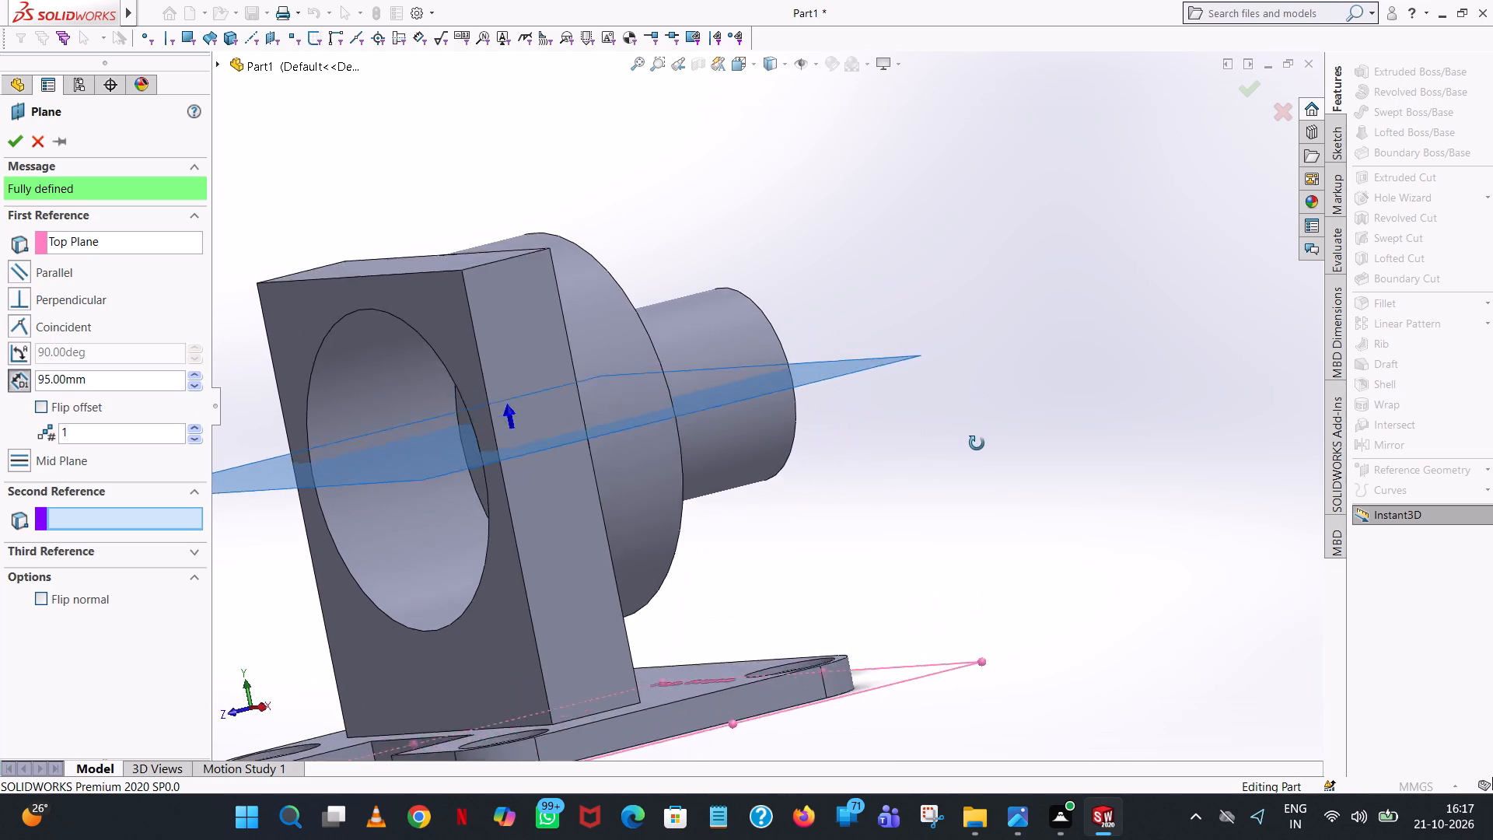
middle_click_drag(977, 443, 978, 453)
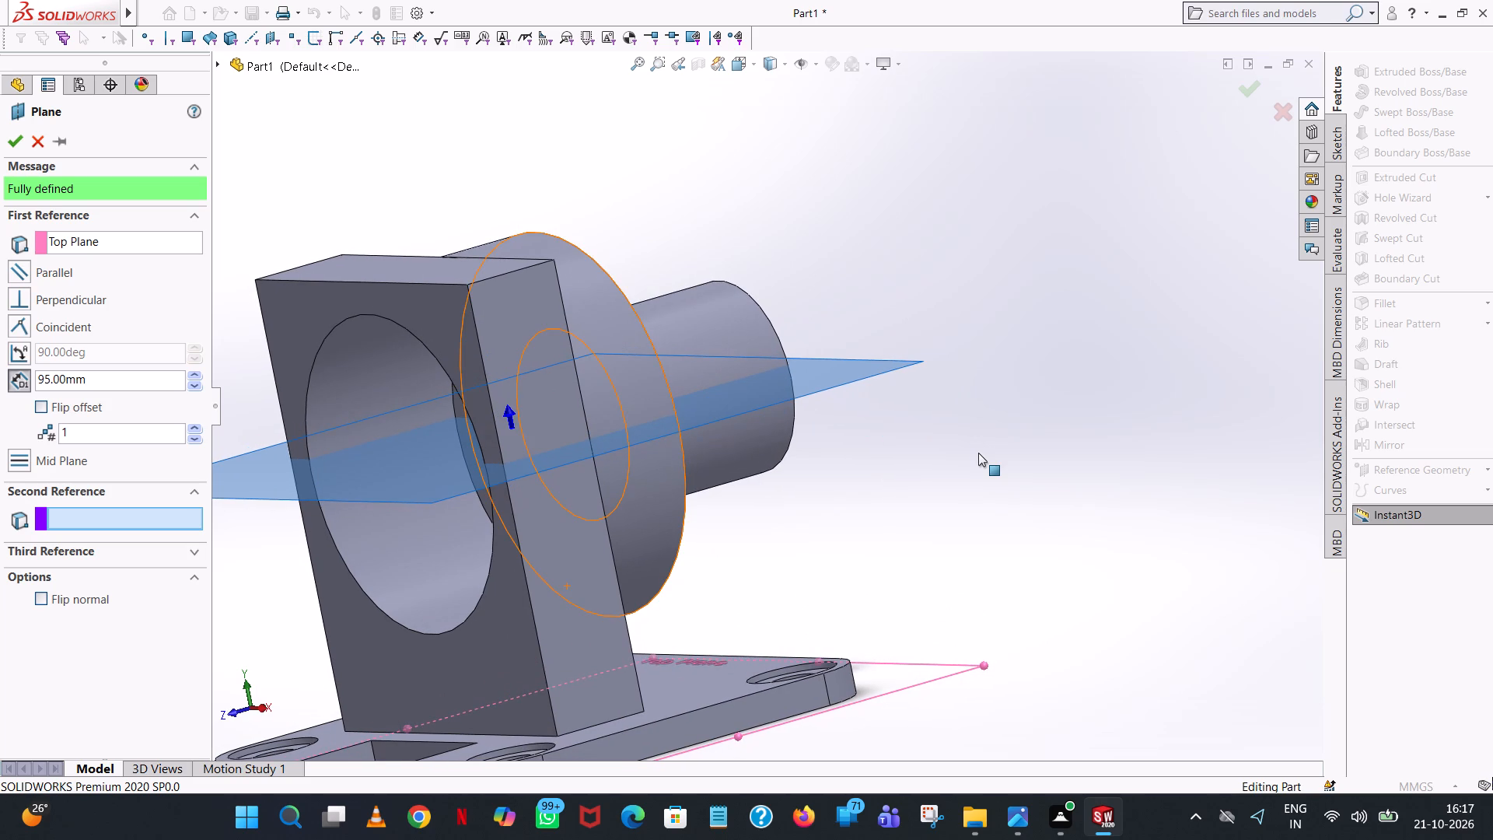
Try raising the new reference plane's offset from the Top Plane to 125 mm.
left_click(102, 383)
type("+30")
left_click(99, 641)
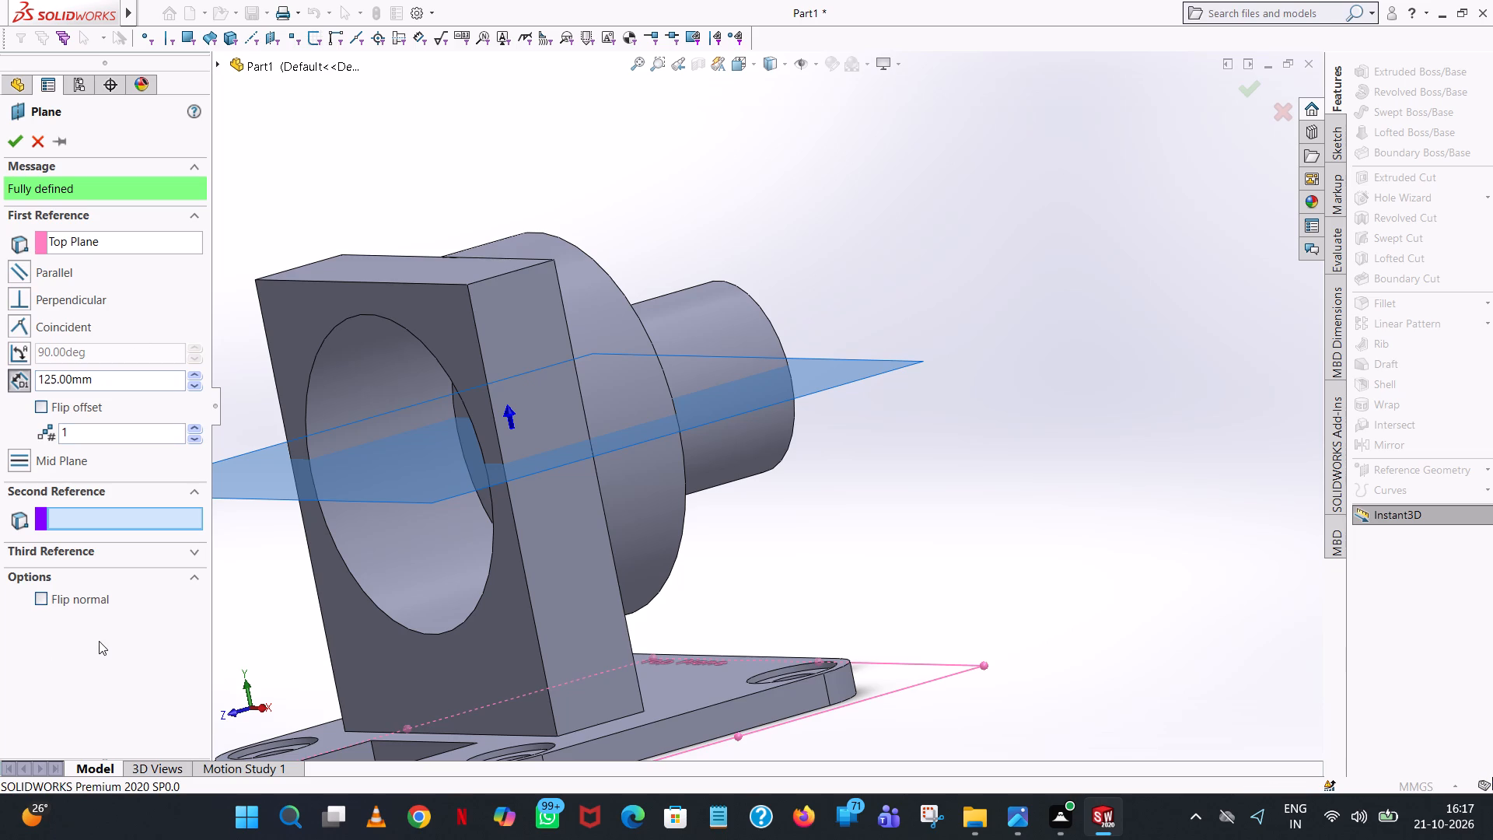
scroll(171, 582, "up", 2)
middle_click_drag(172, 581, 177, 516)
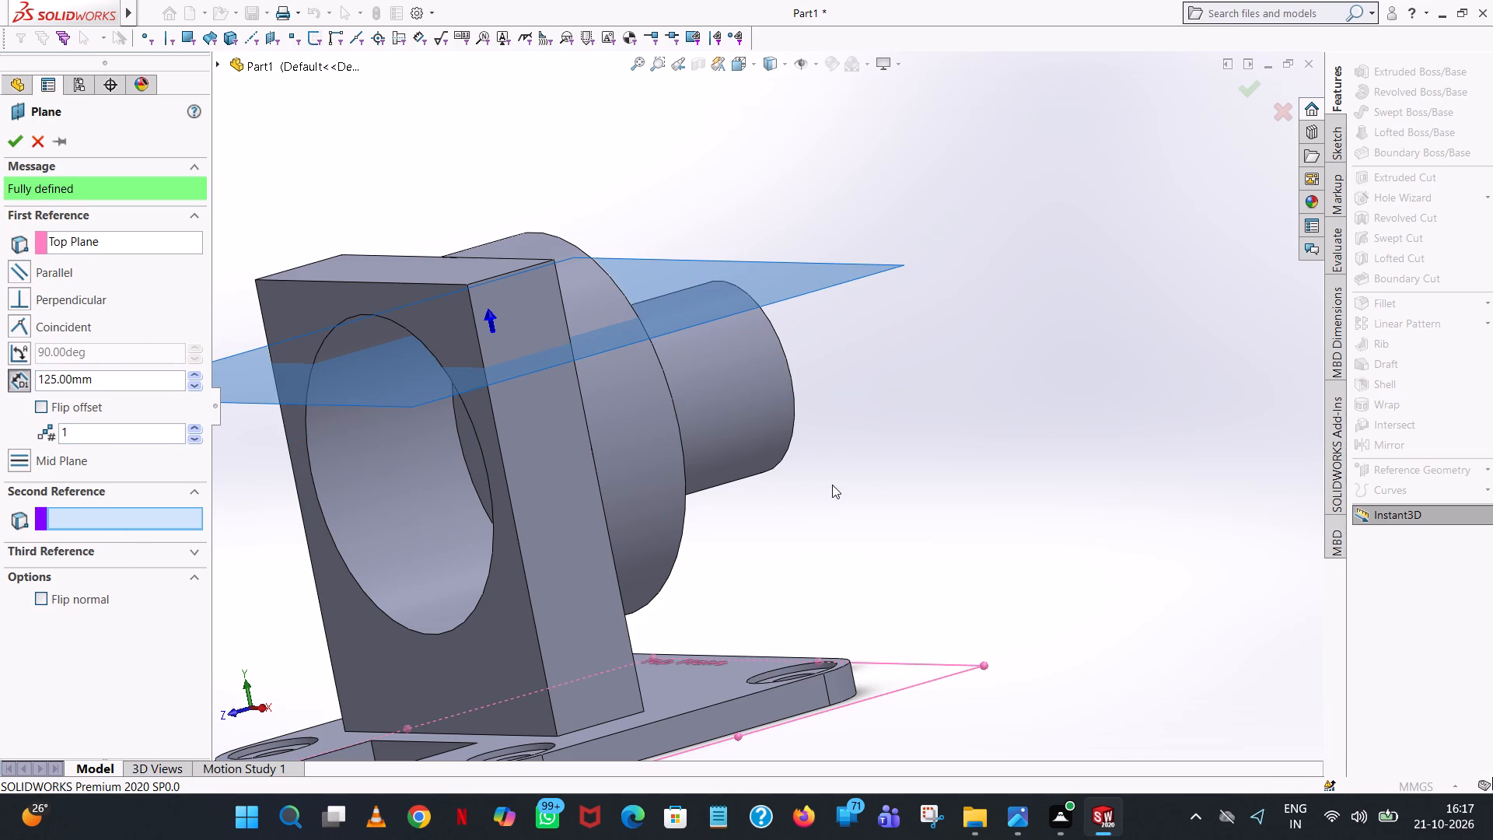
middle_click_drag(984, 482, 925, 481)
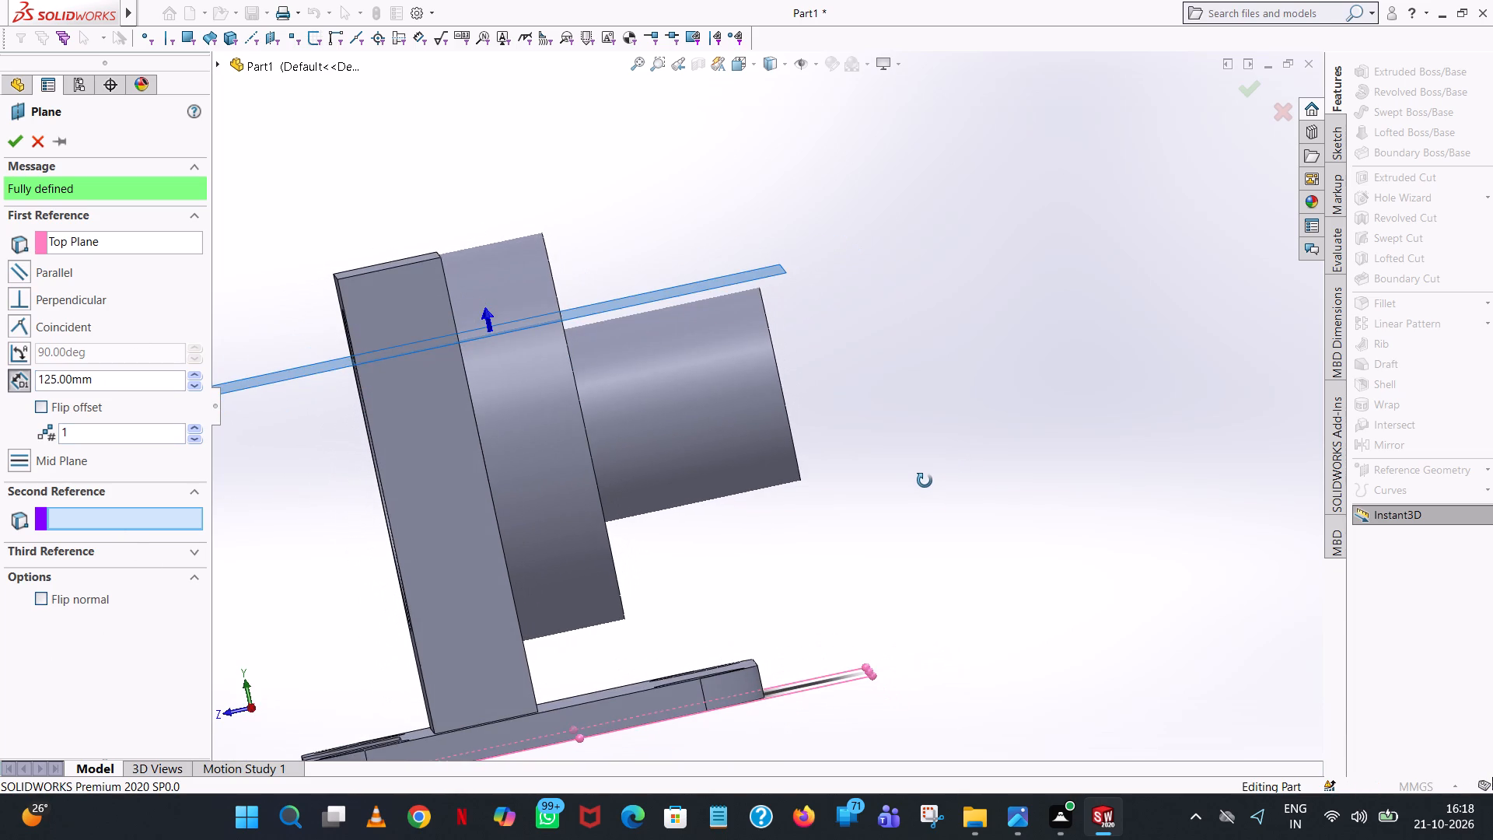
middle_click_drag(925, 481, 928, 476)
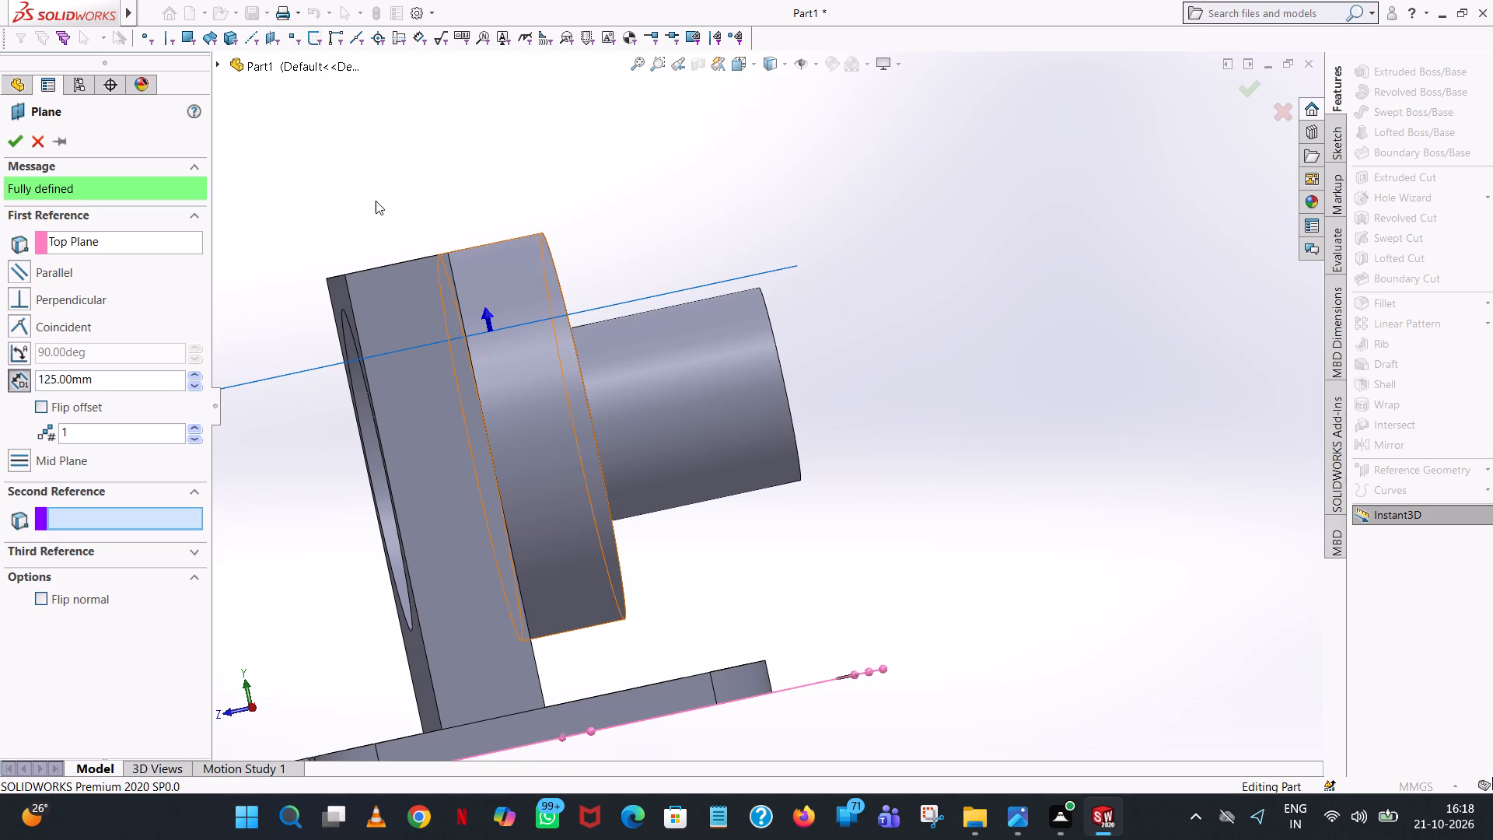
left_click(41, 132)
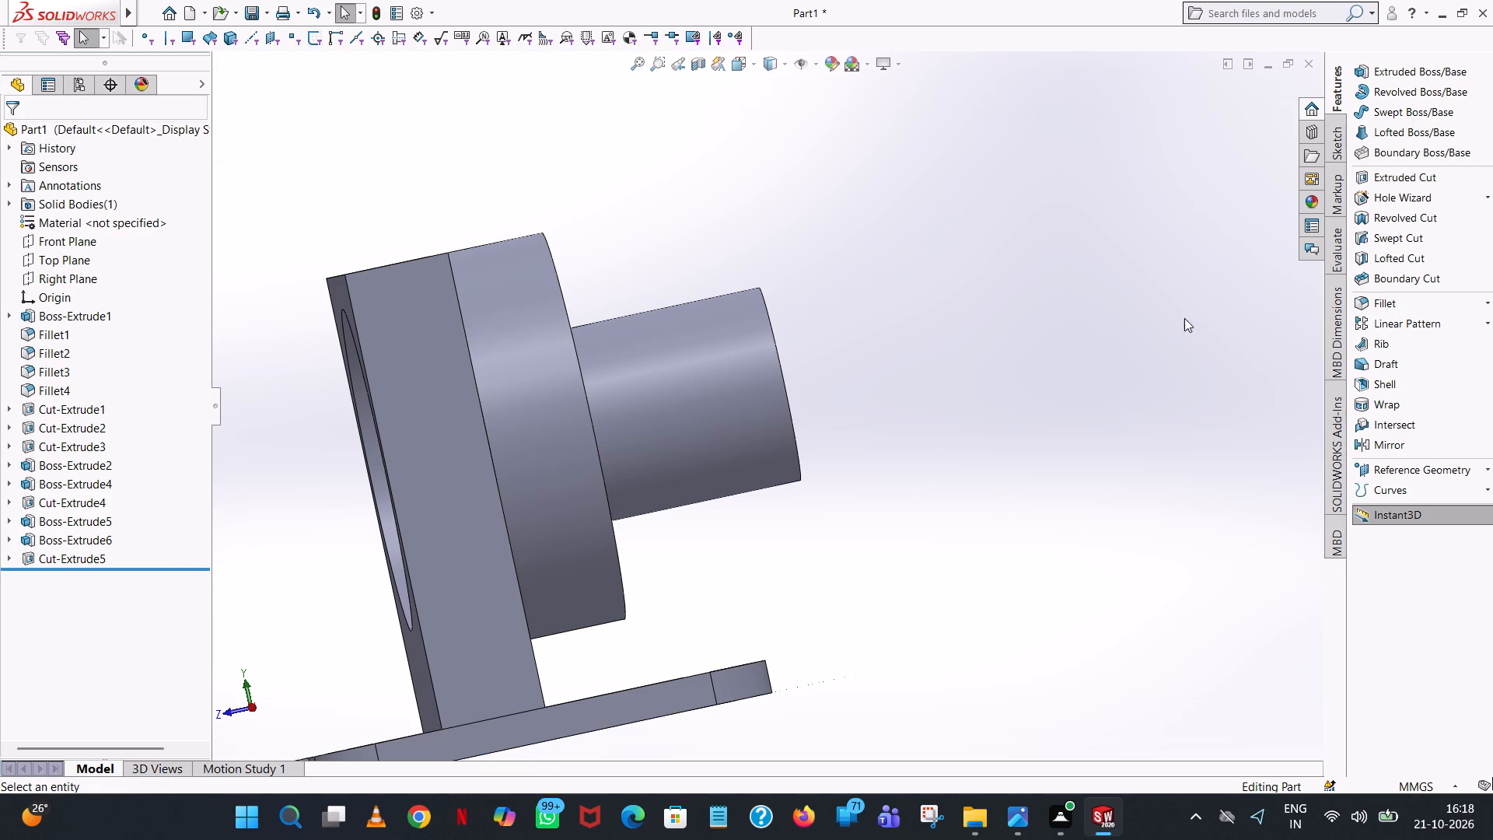
Open the smaller end boss's sketch and check the centre position and radius of its circle.
middle_click_drag(677, 406, 500, 474)
scroll(656, 455, "up", 7)
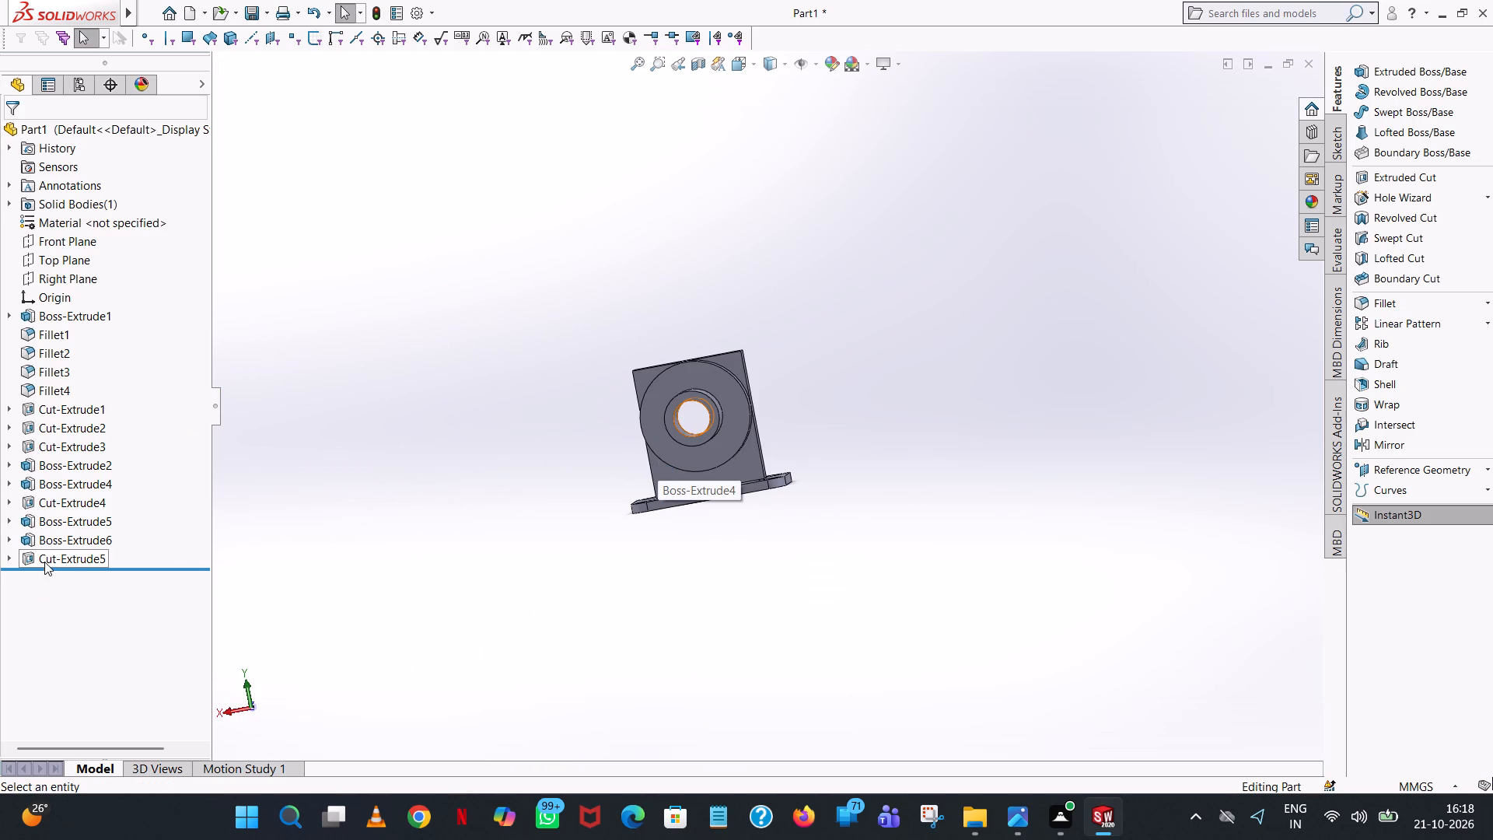
middle_click_drag(222, 534, 322, 541)
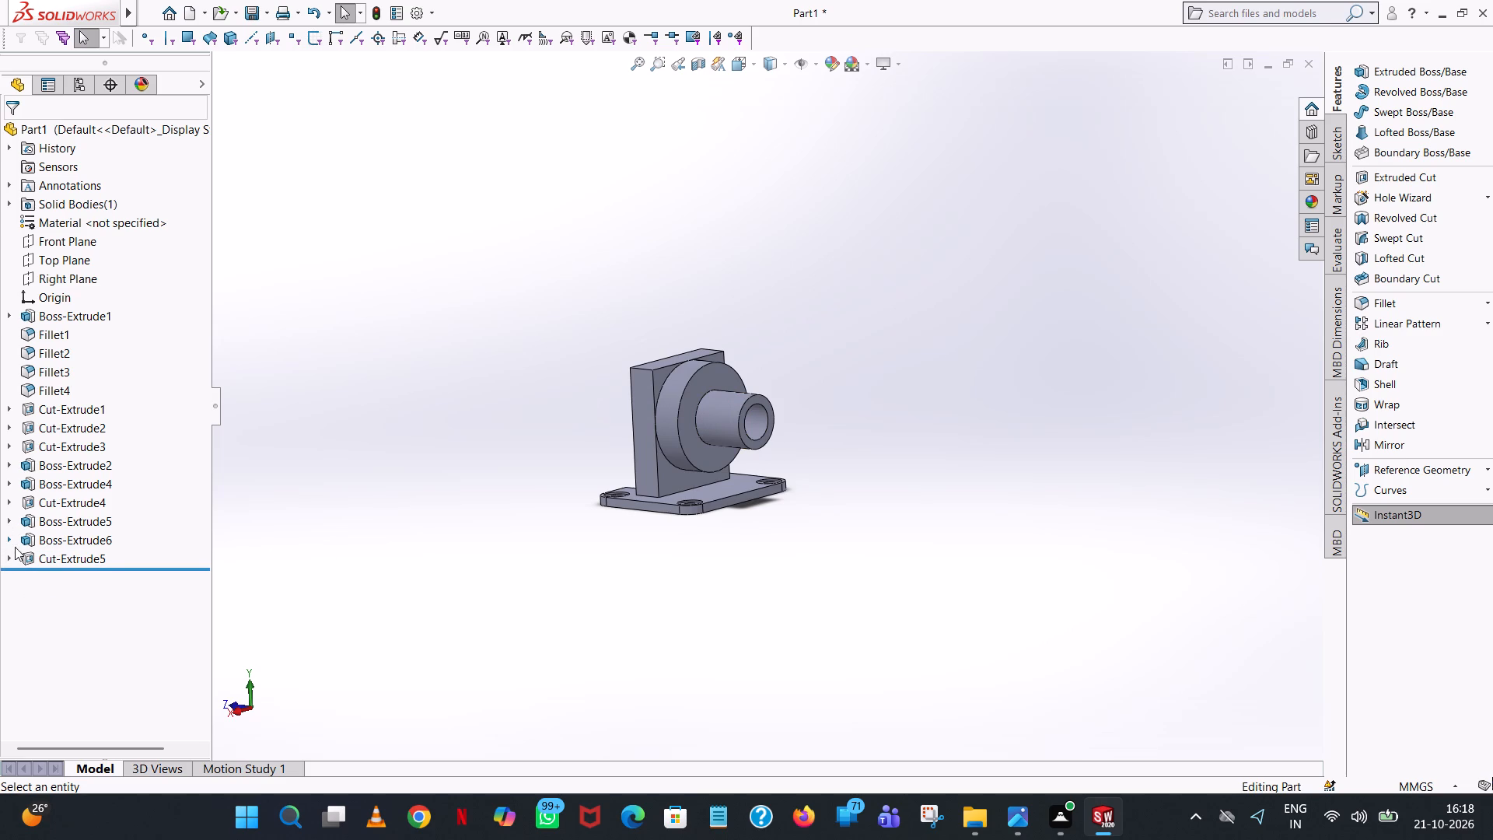
left_click(8, 536)
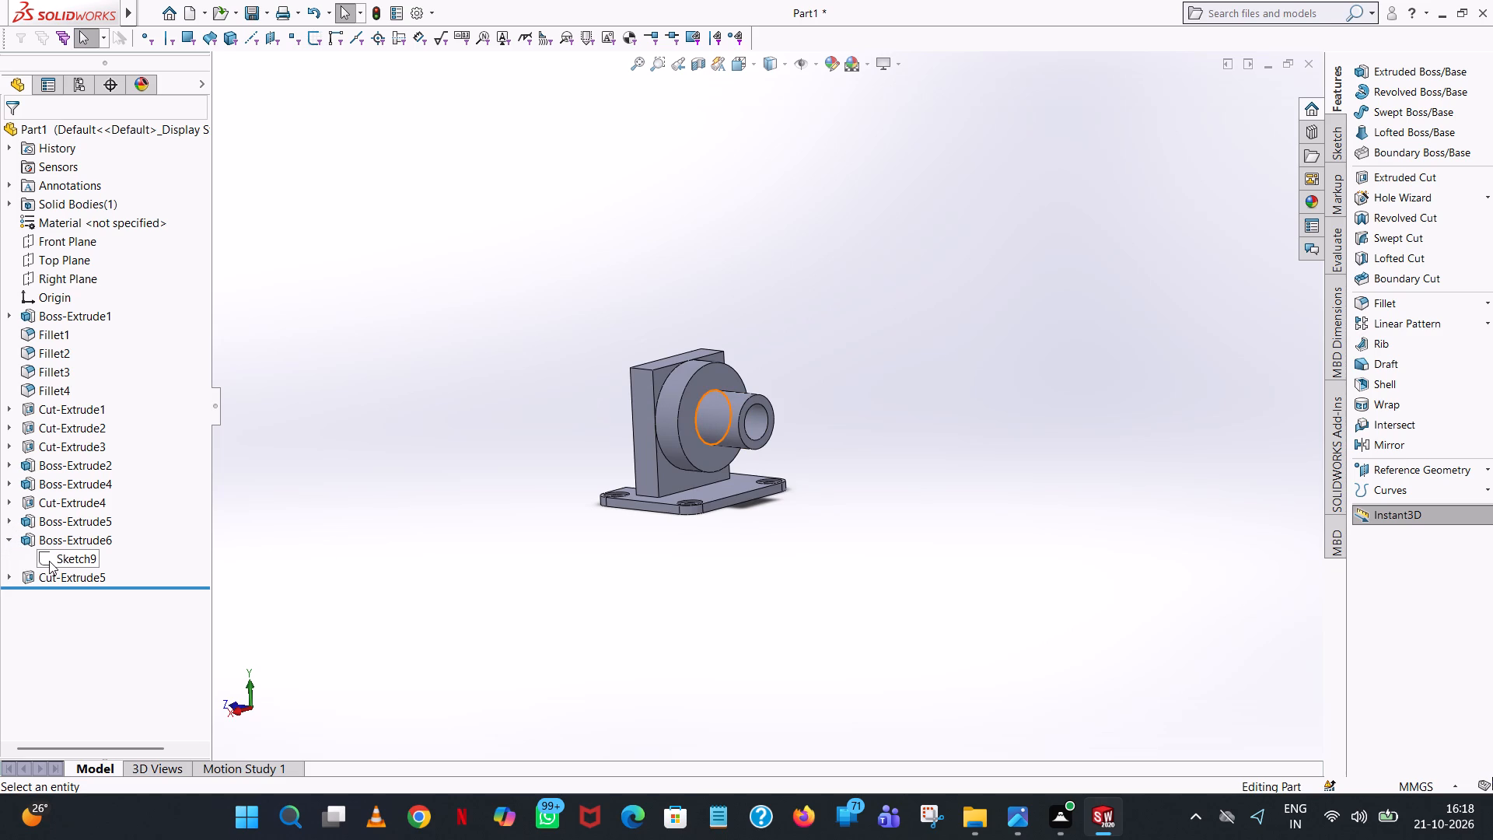
left_click(50, 561)
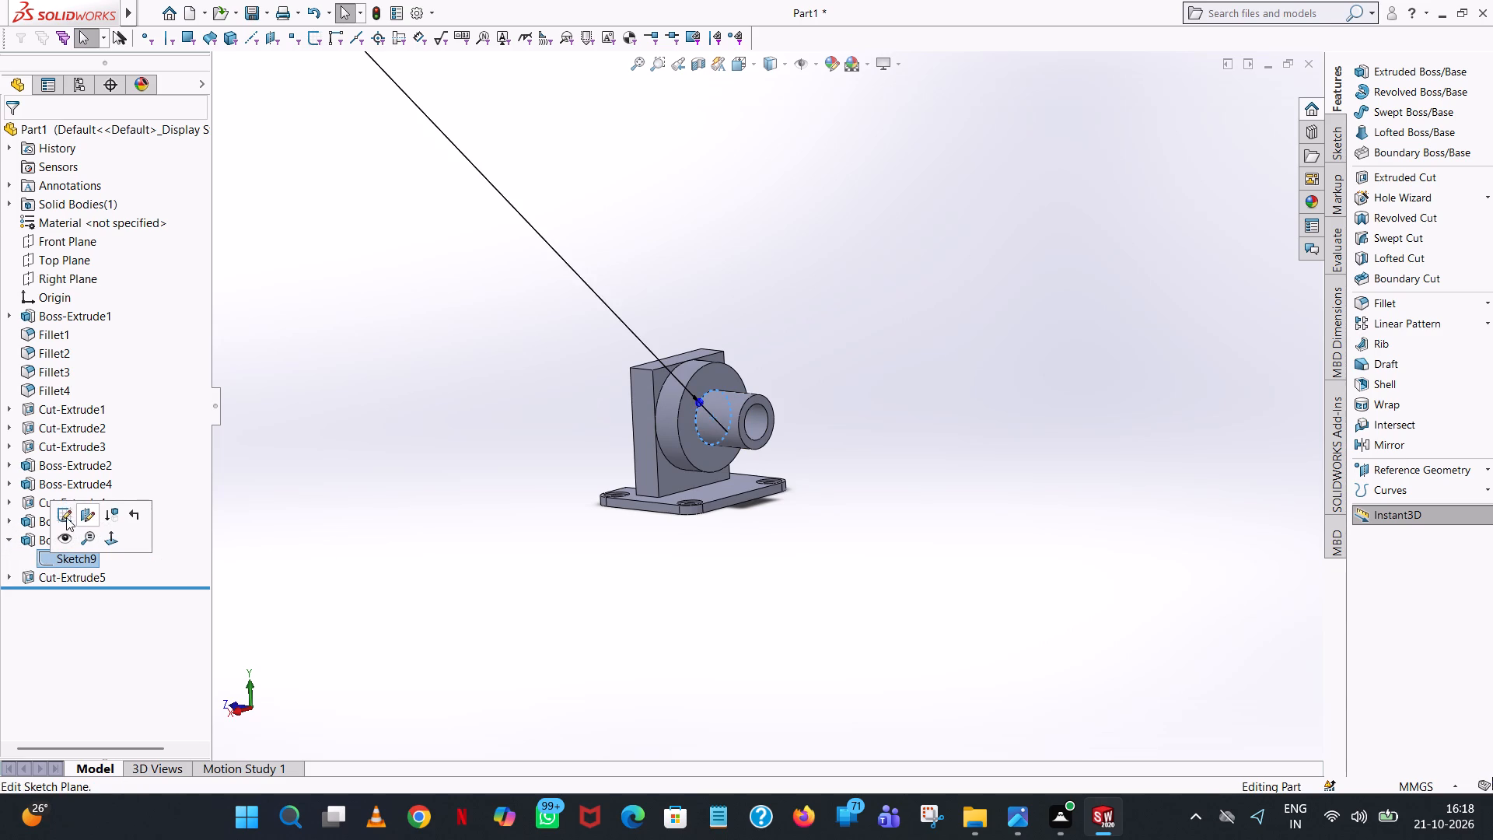
left_click(66, 517)
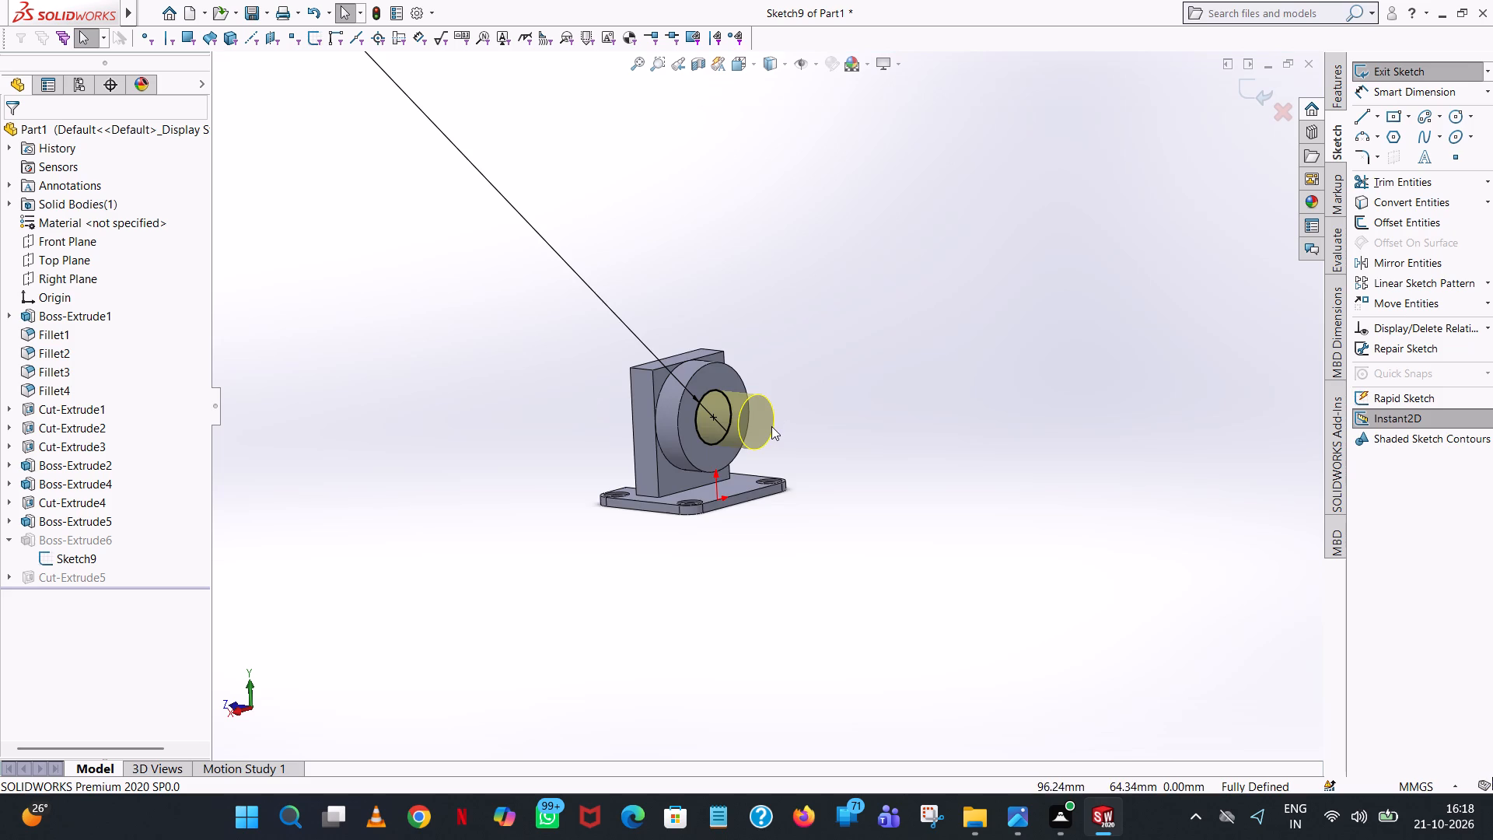
scroll(771, 426, "down", 2)
left_click(672, 383)
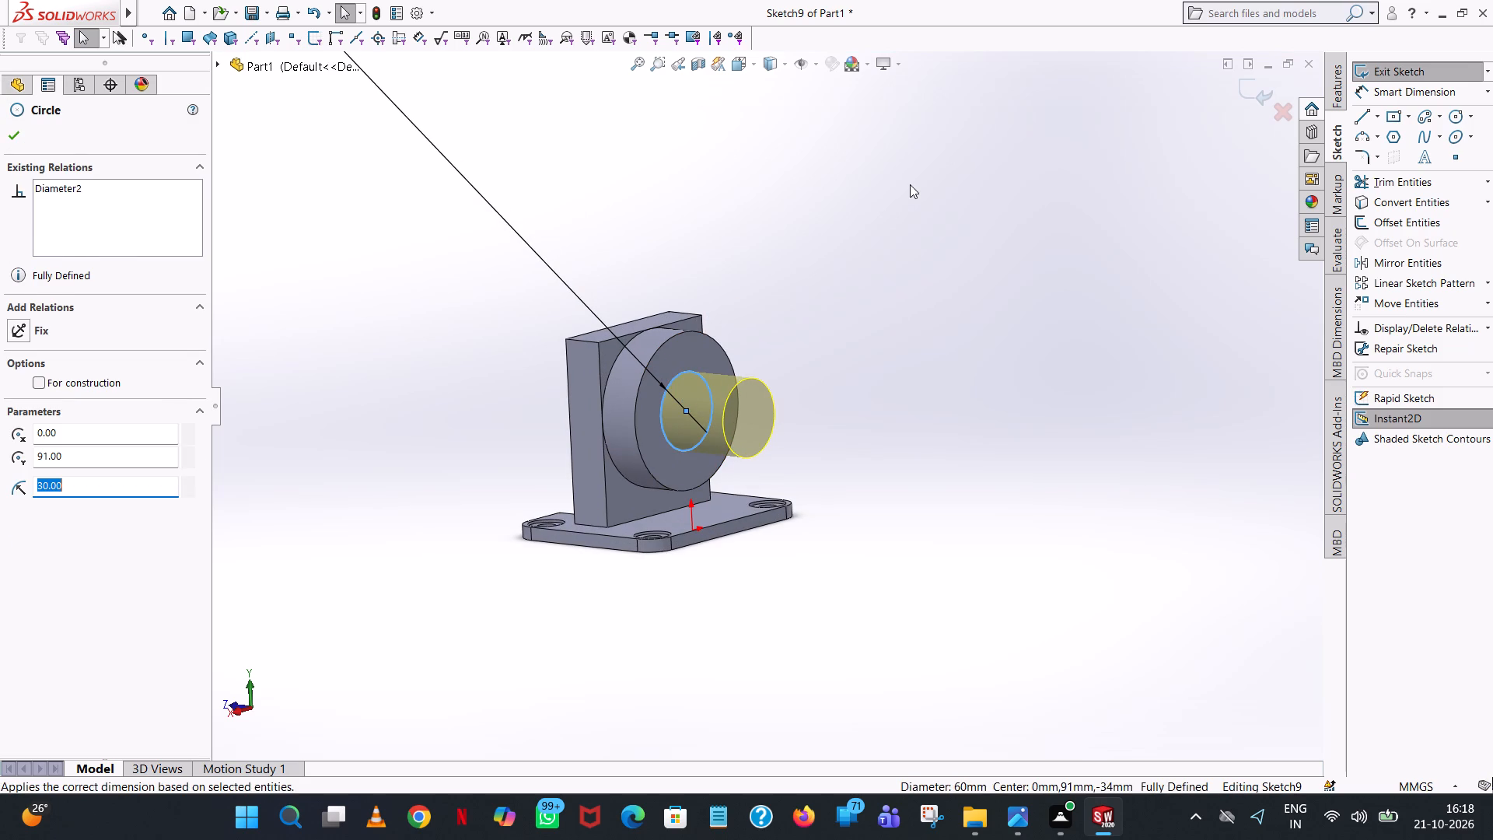
left_click(910, 184)
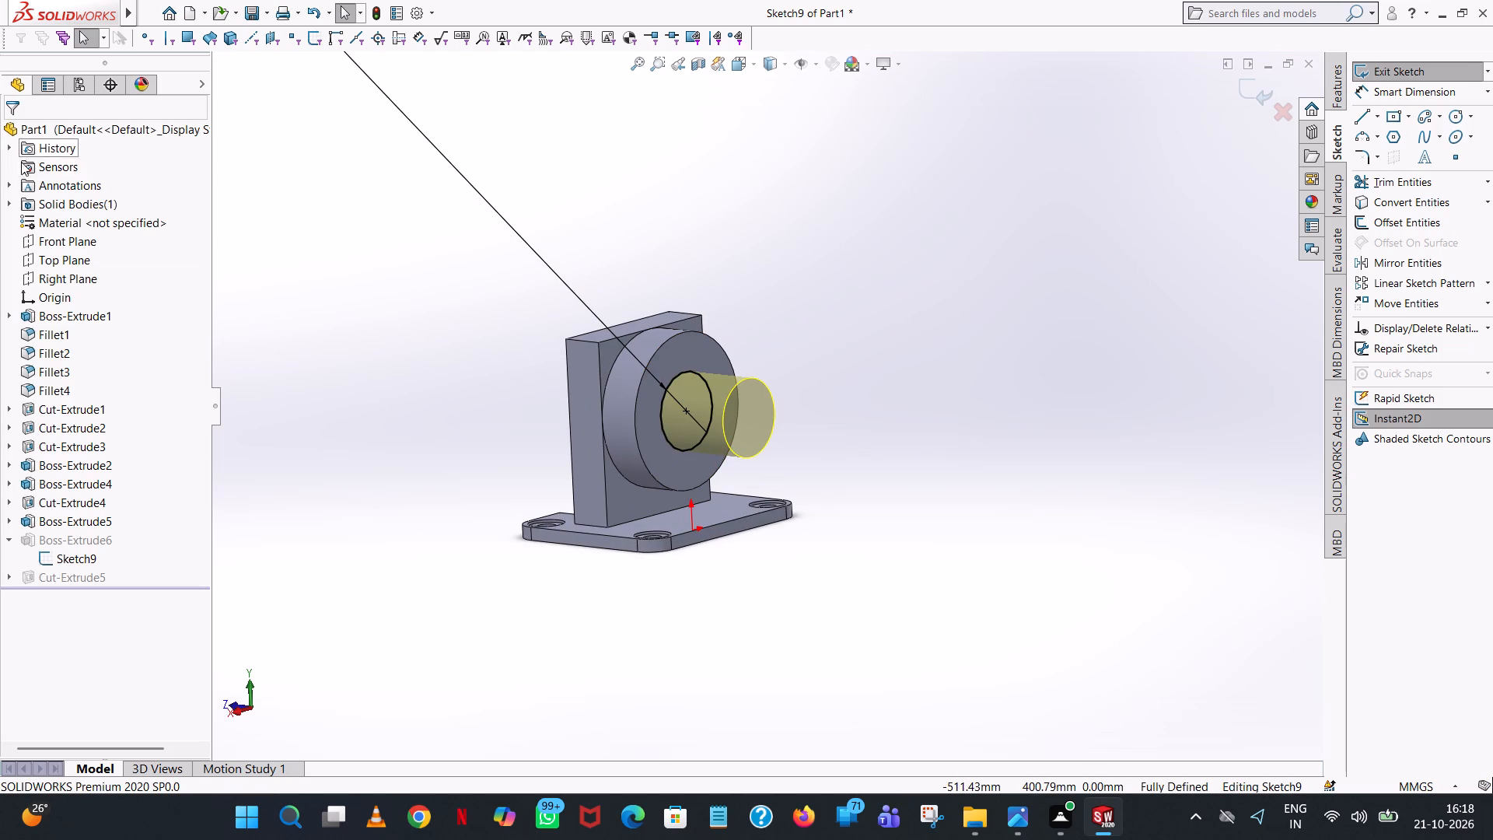
left_click(316, 18)
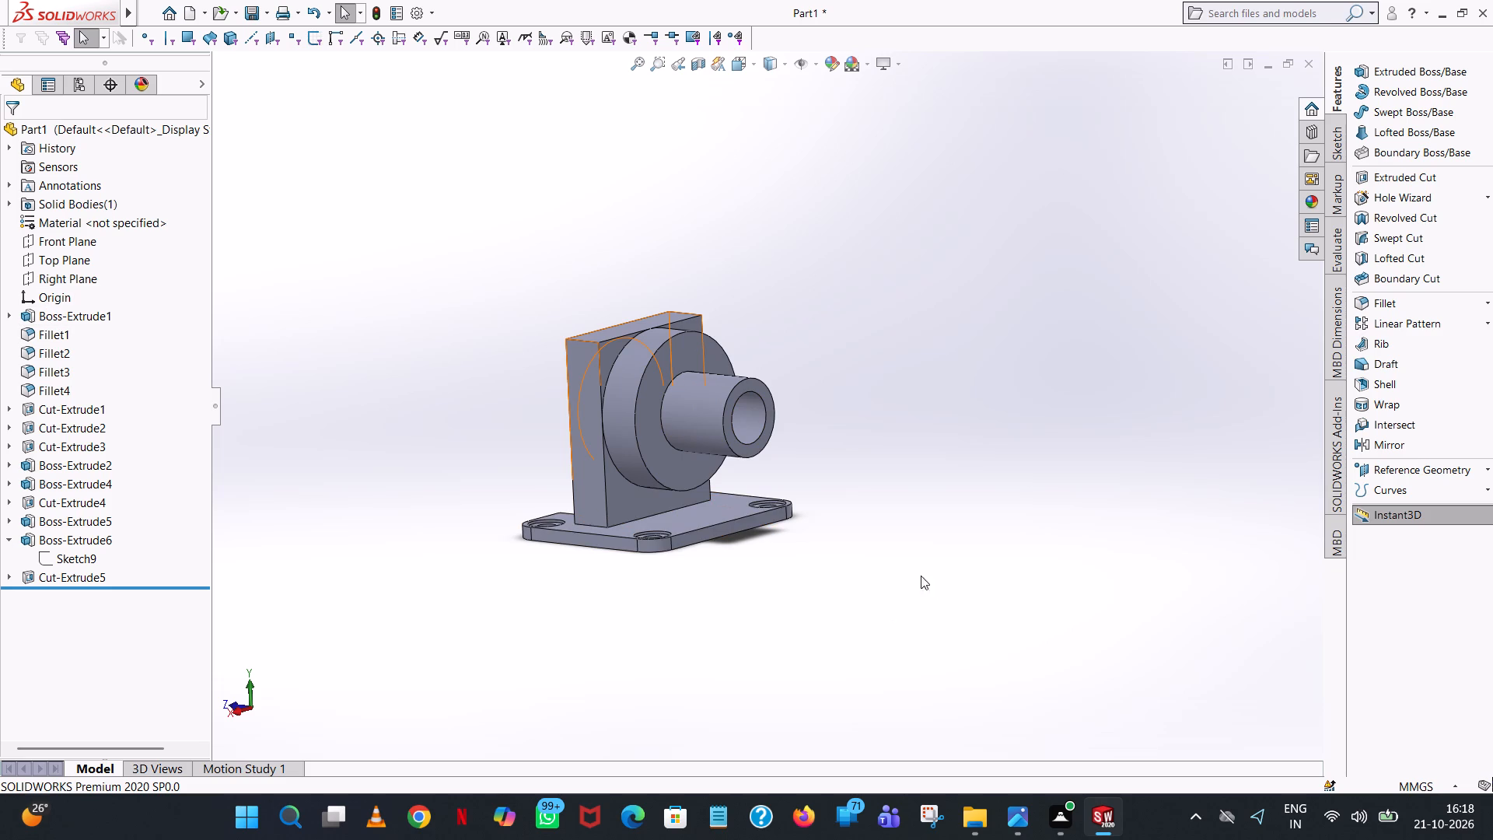
Start a reference plane parallel to the Top Plane, offset 125 mm upward, and compare it with the top of the smaller end boss.
left_click(64, 254)
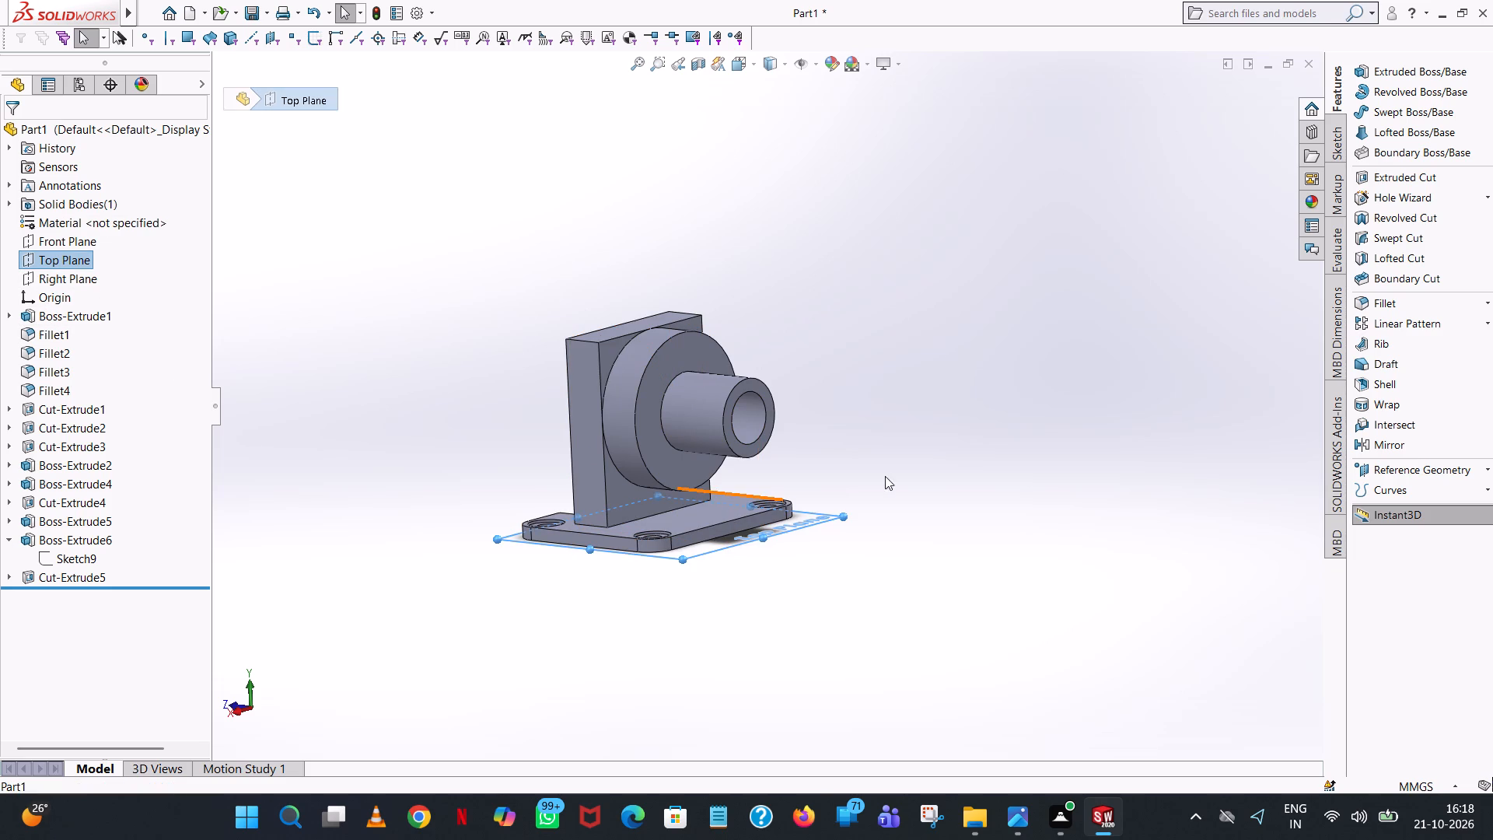
middle_click_drag(886, 476, 1004, 448)
scroll(1004, 448, "up", 1)
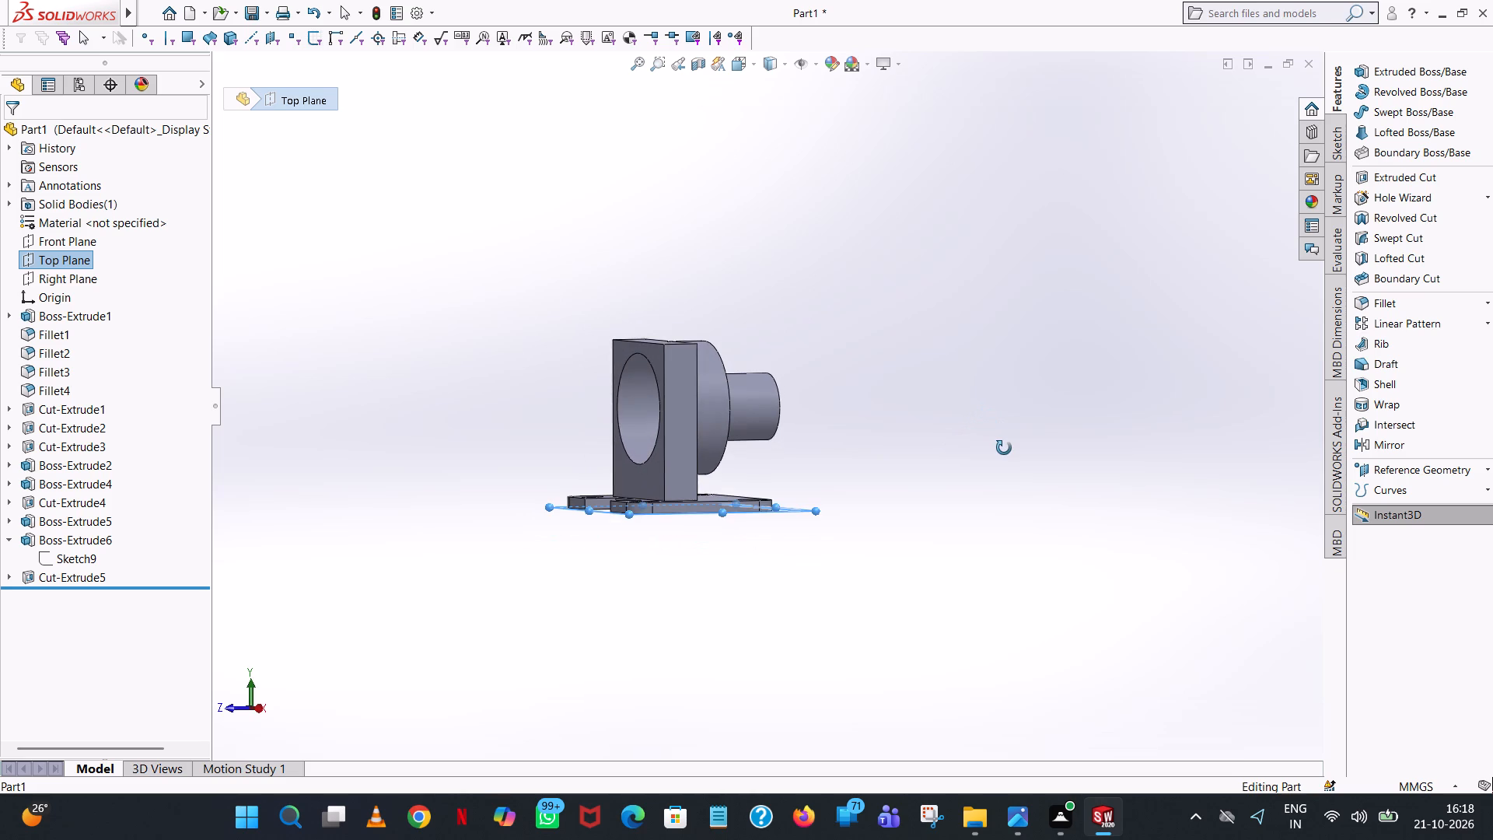
middle_click_drag(1004, 448, 1002, 463)
left_click(1398, 469)
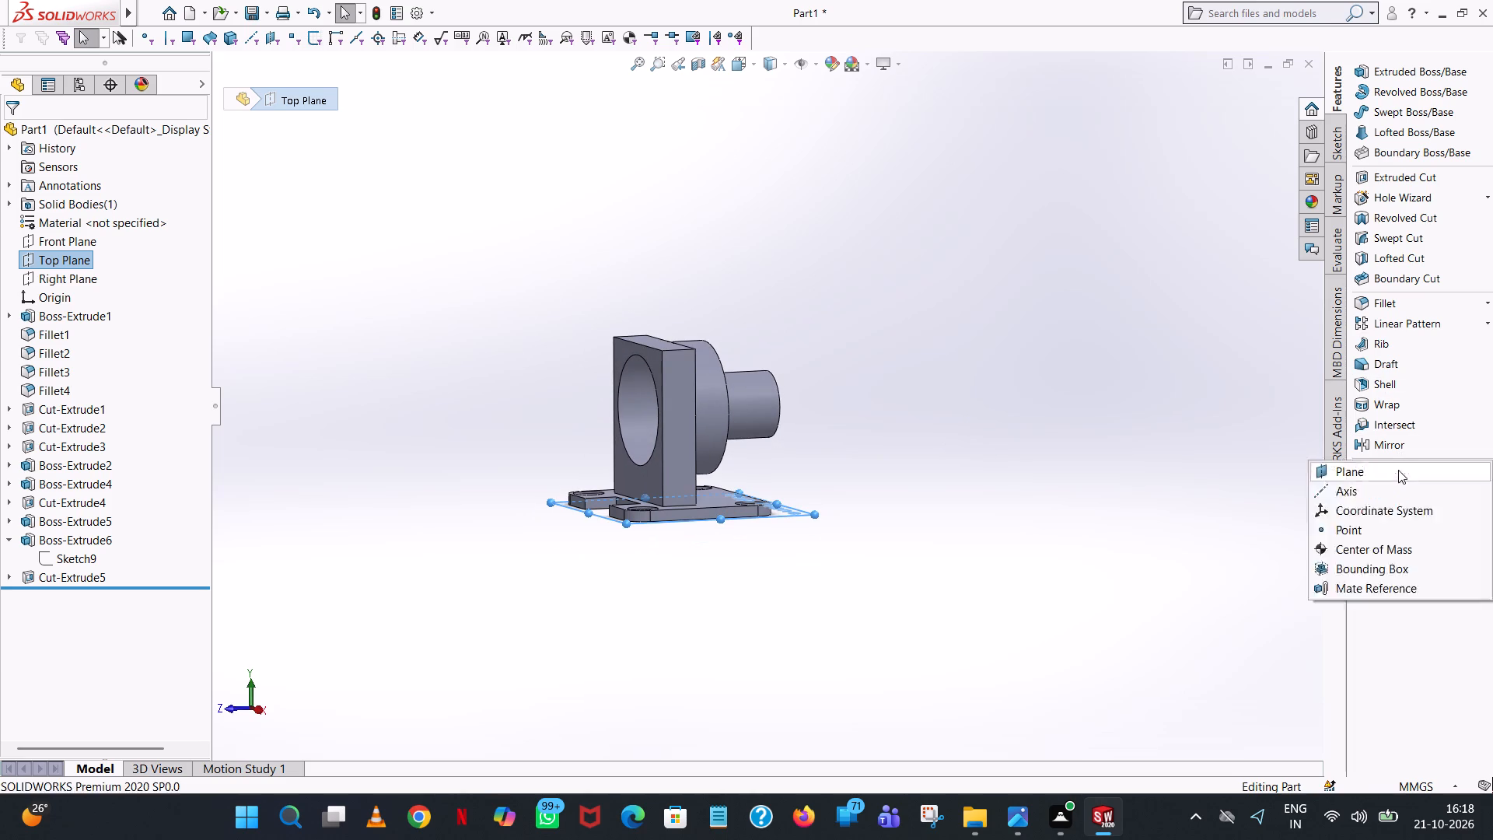
scroll(737, 456, "up", 1)
middle_click_drag(737, 456, 727, 458)
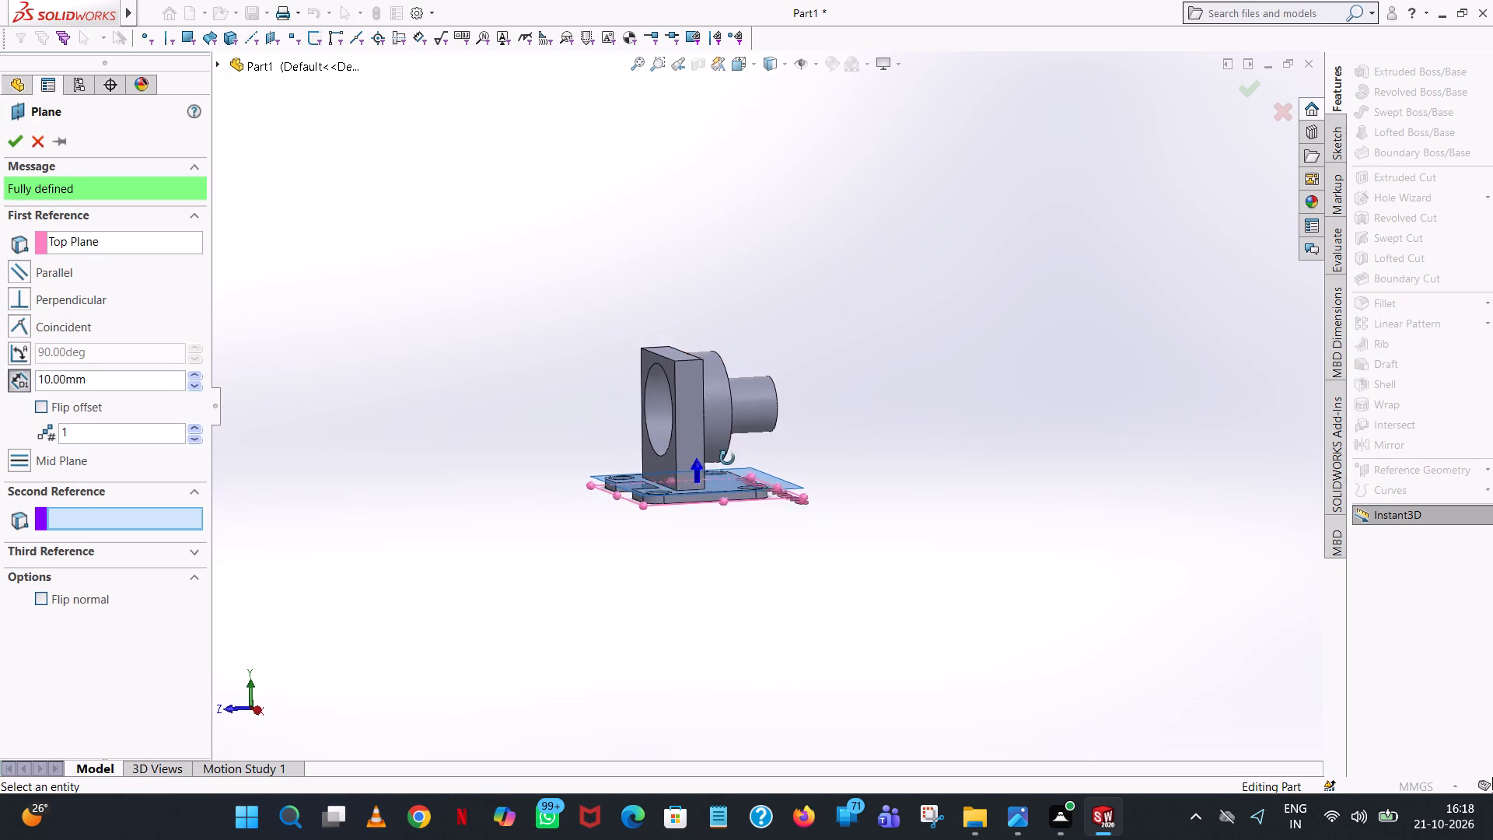
middle_click_drag(727, 458, 700, 431)
scroll(700, 431, "up", 1)
double_click(124, 382)
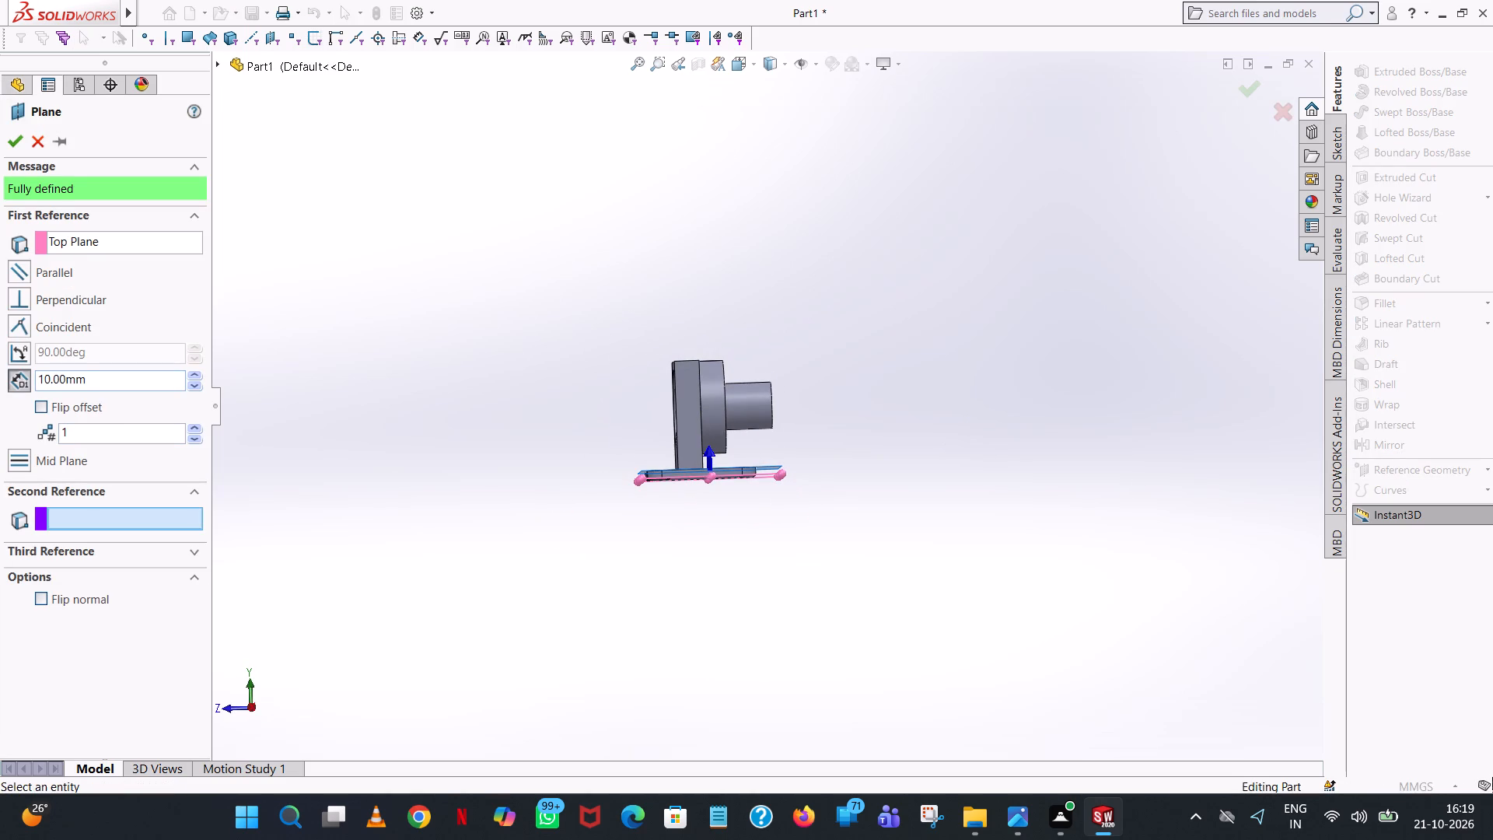
type("95+")
type("30")
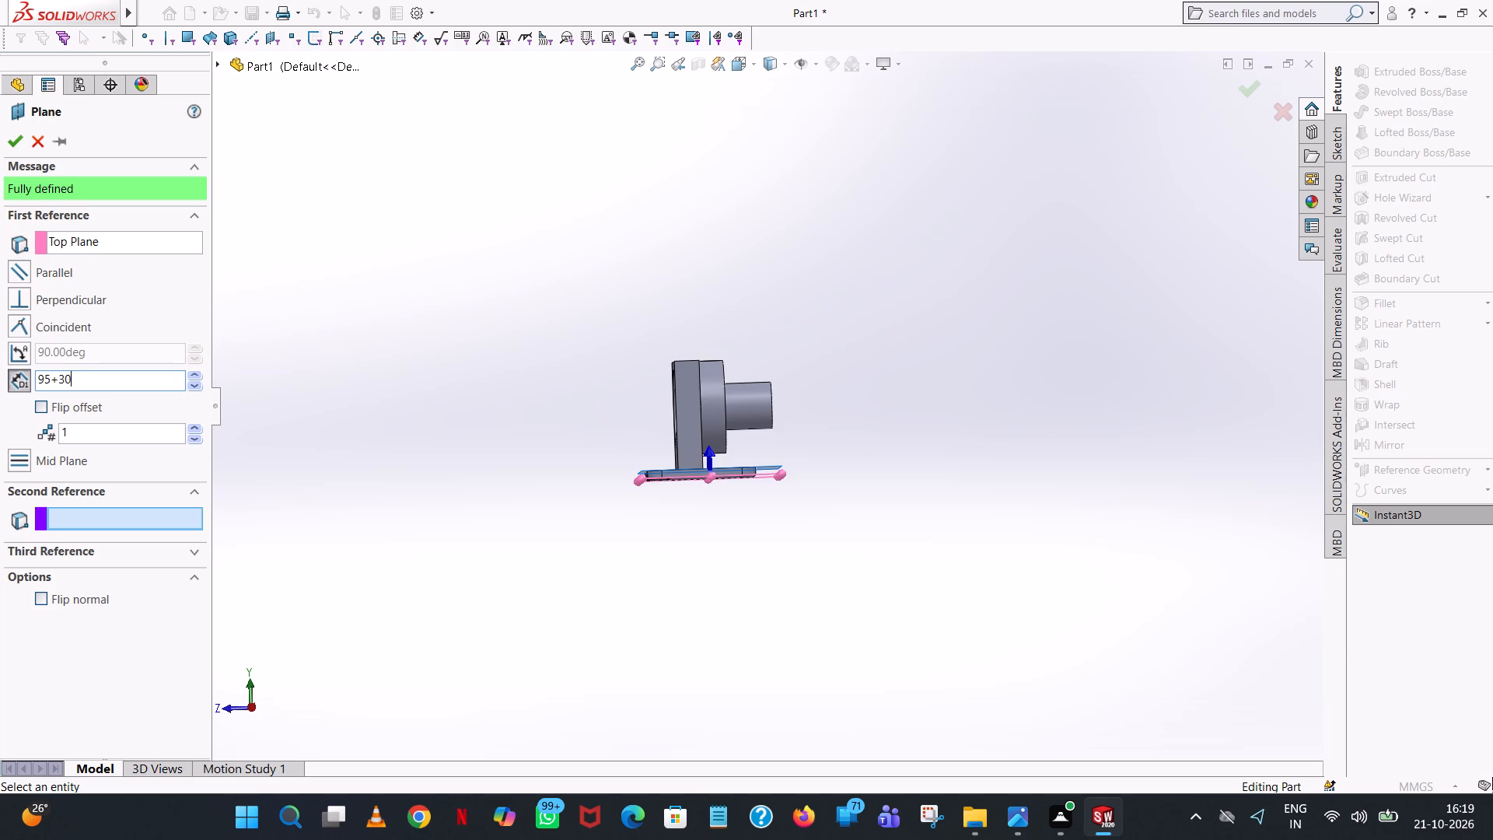
left_click(110, 635)
scroll(669, 464, "down", 2)
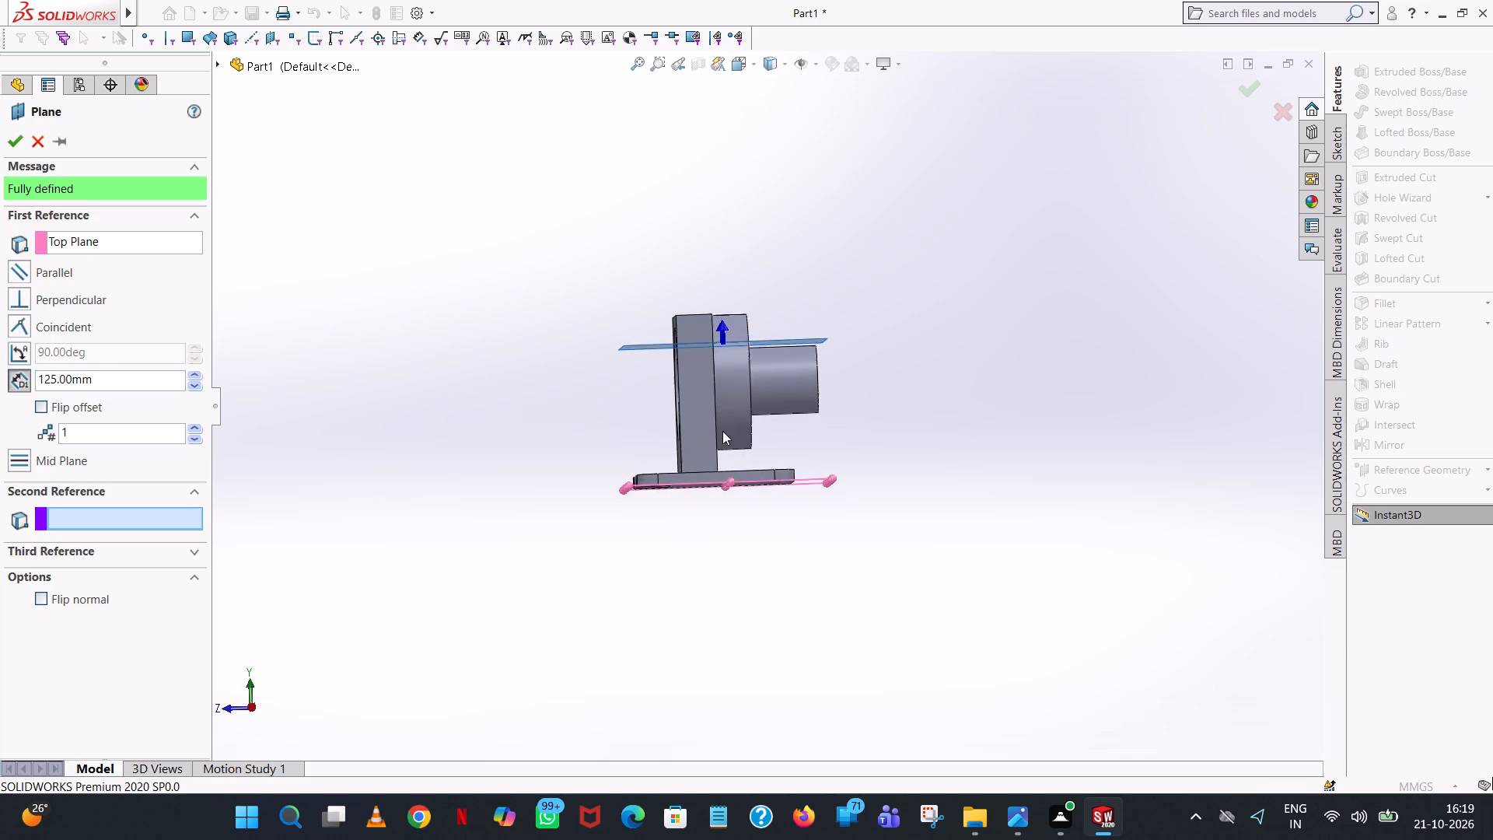
scroll(722, 431, "down", 2)
scroll(813, 311, "down", 3)
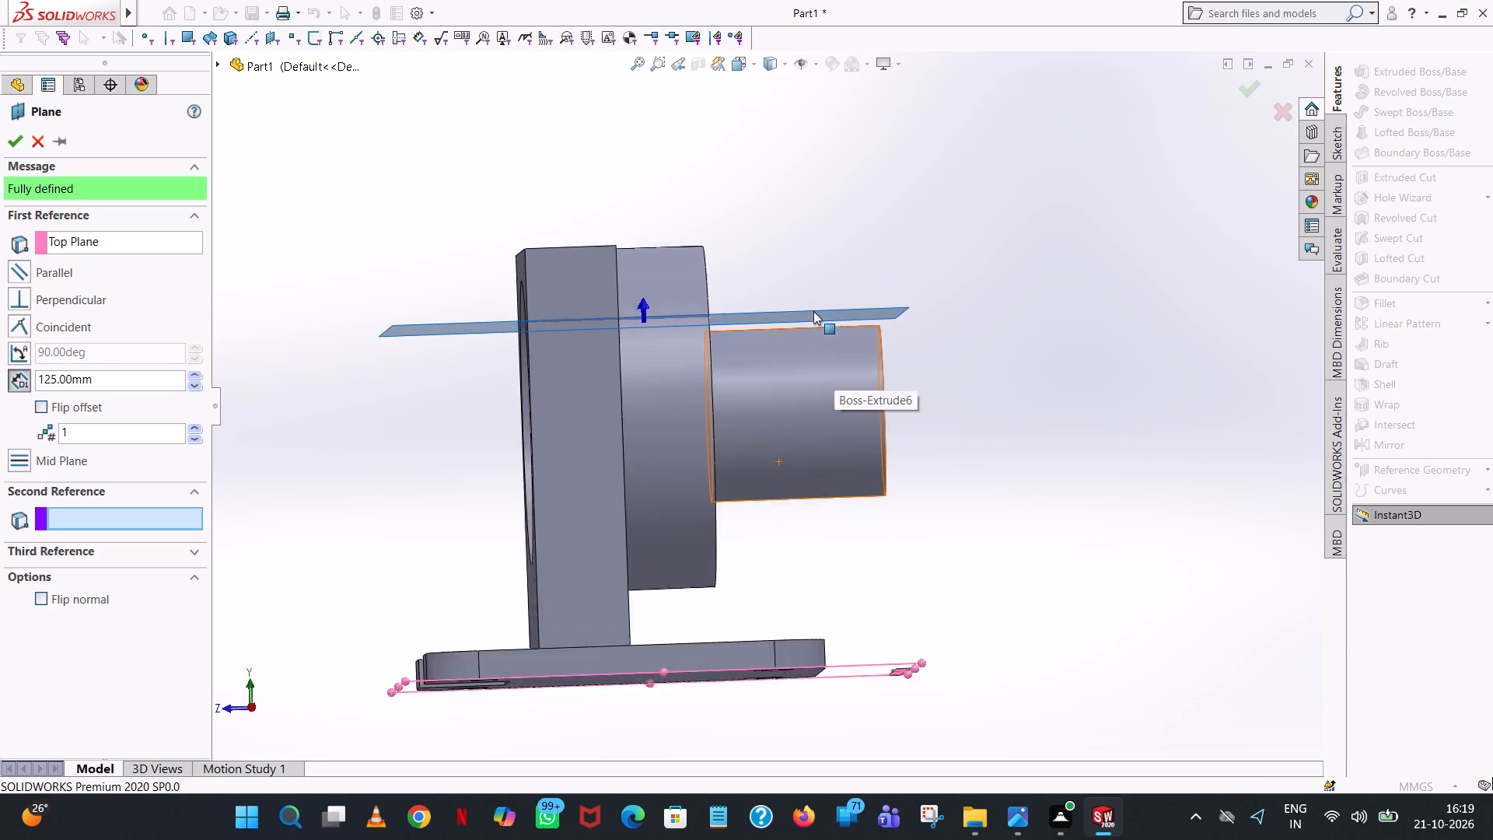
scroll(813, 311, "down", 1)
middle_click_drag(820, 348, 821, 354)
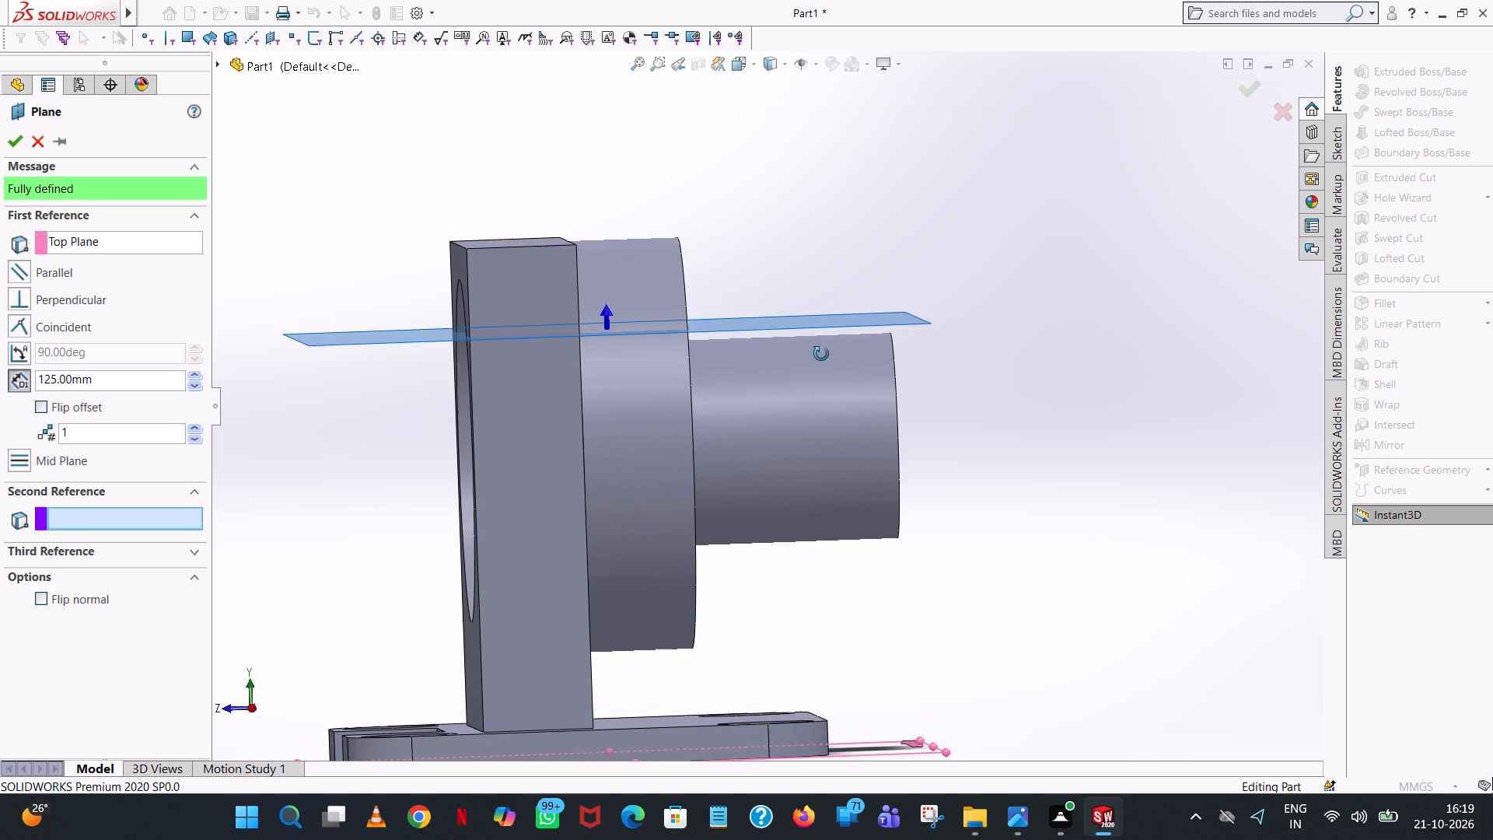
middle_click_drag(821, 354, 822, 354)
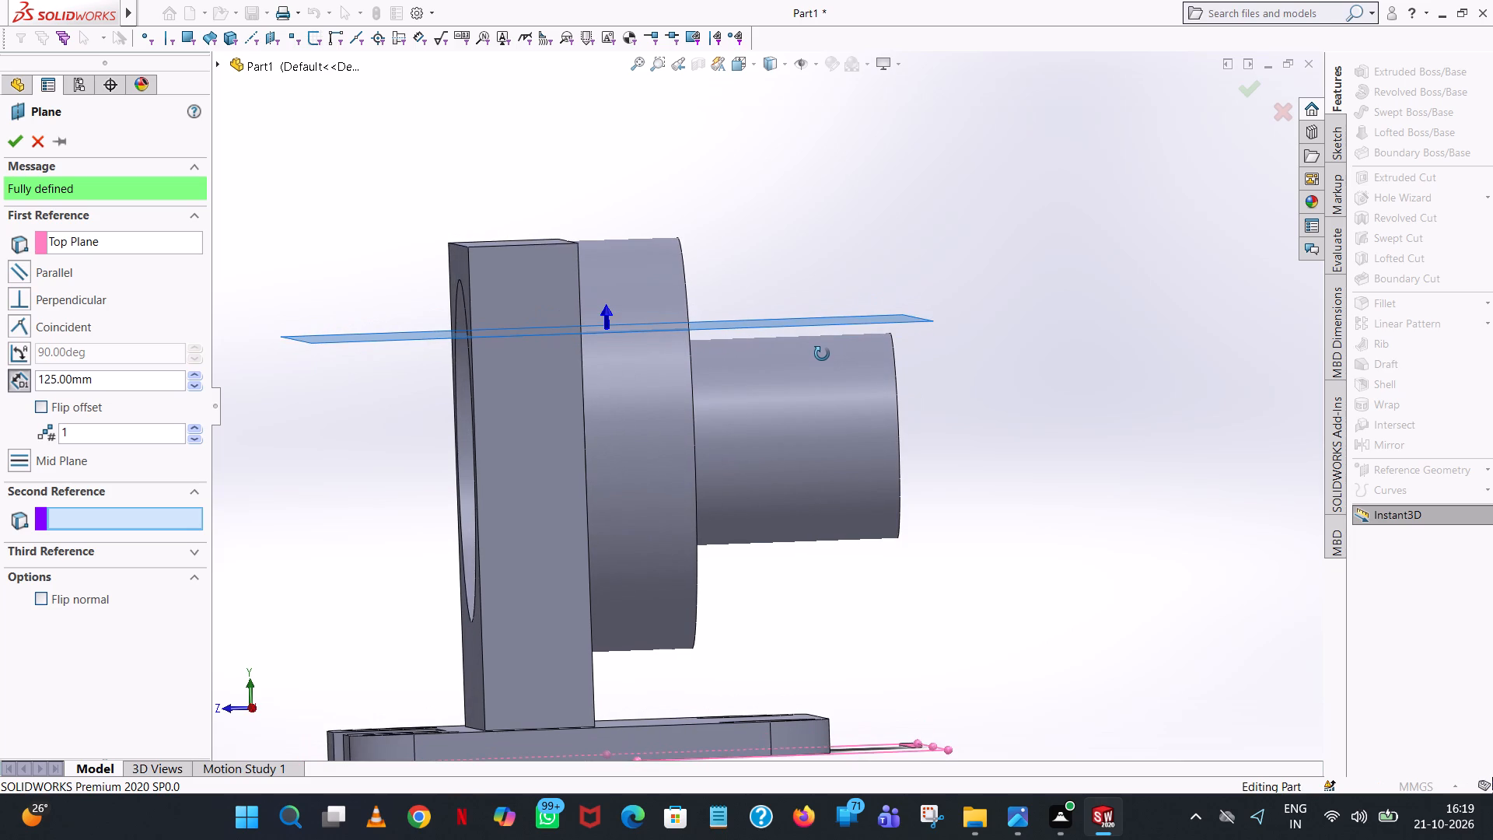
middle_click_drag(822, 354, 817, 356)
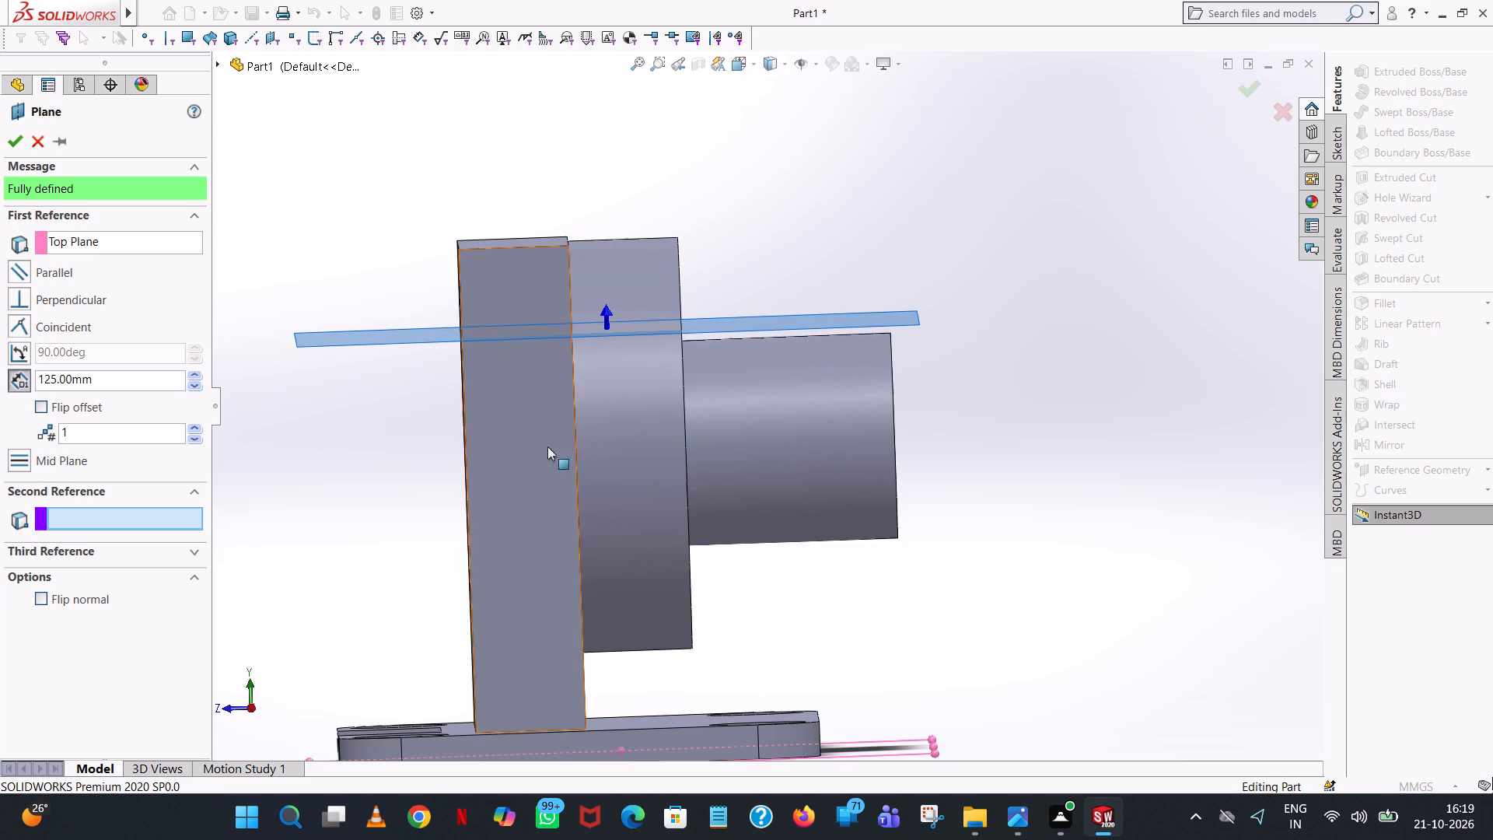
Reduce the reference plane's offset by 4 mm to 121 mm above the Top Plane and create the plane.
left_click(115, 382)
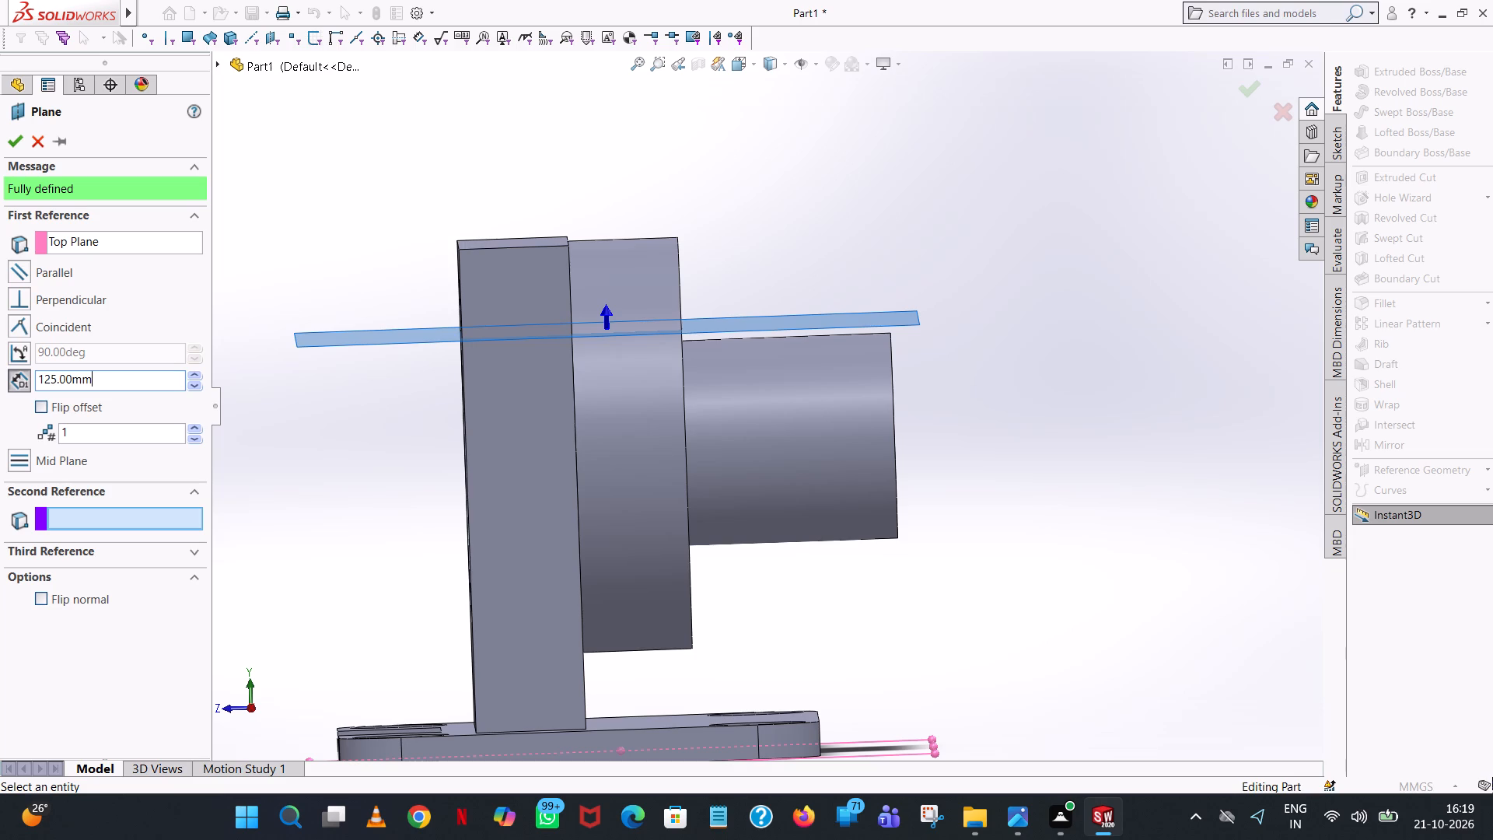
key("BackSpace")
key("BackSpace")
key("BackSpace")
key("BackSpace")
key("BackSpace")
type("-4")
left_click(121, 700)
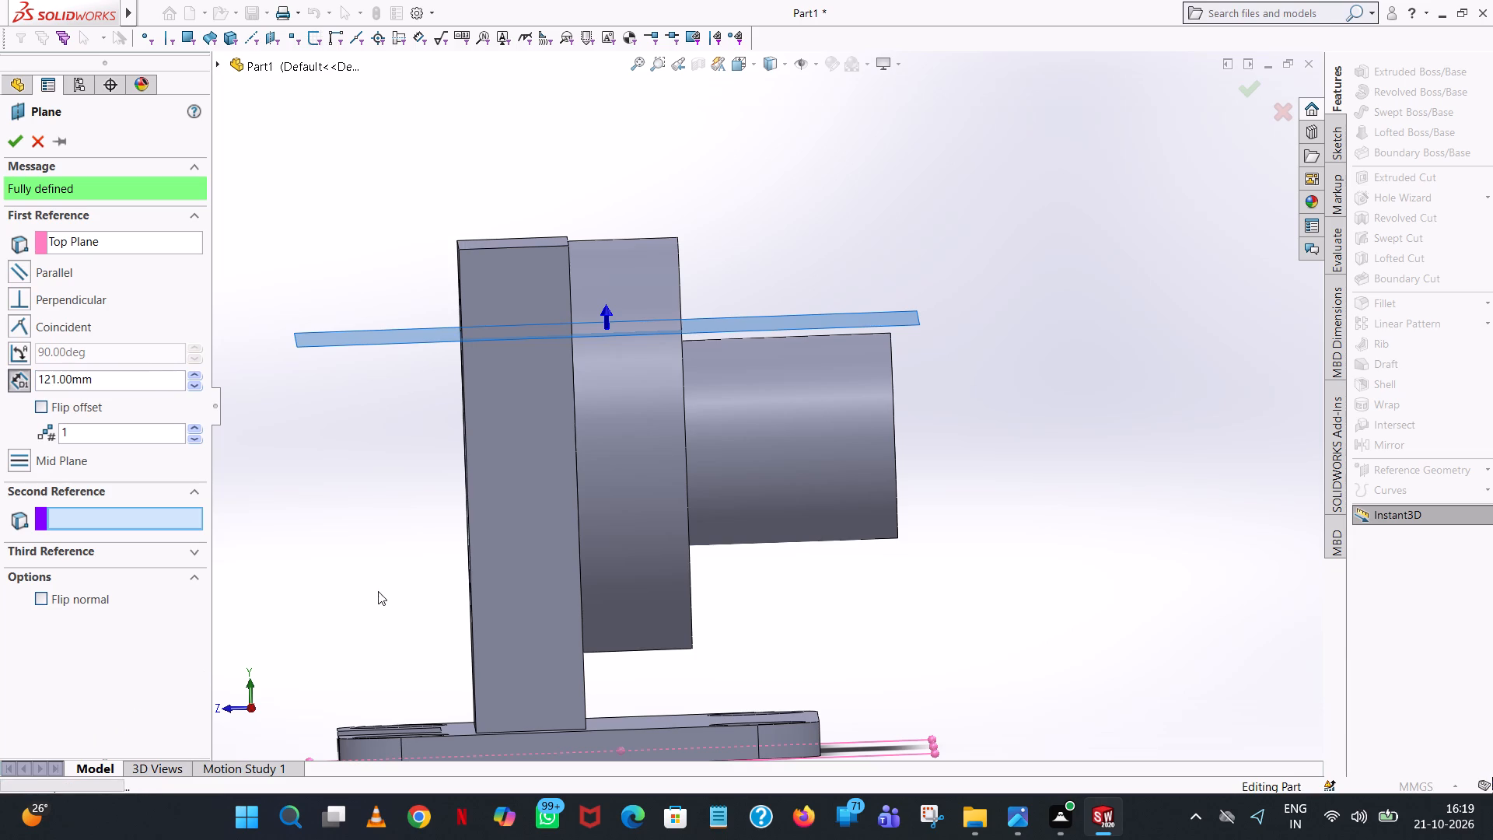
middle_click(385, 590)
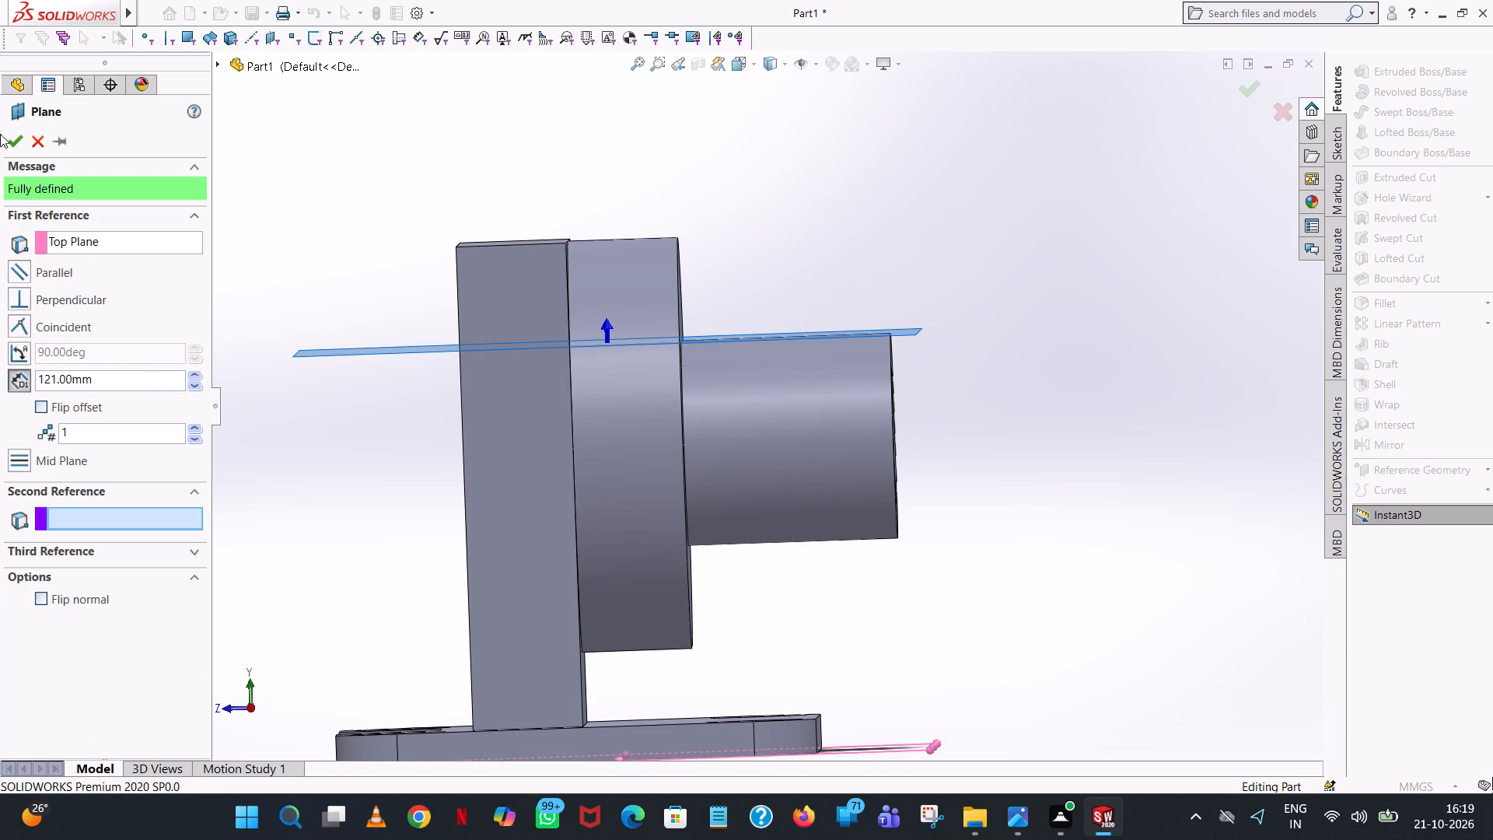
left_click(14, 136)
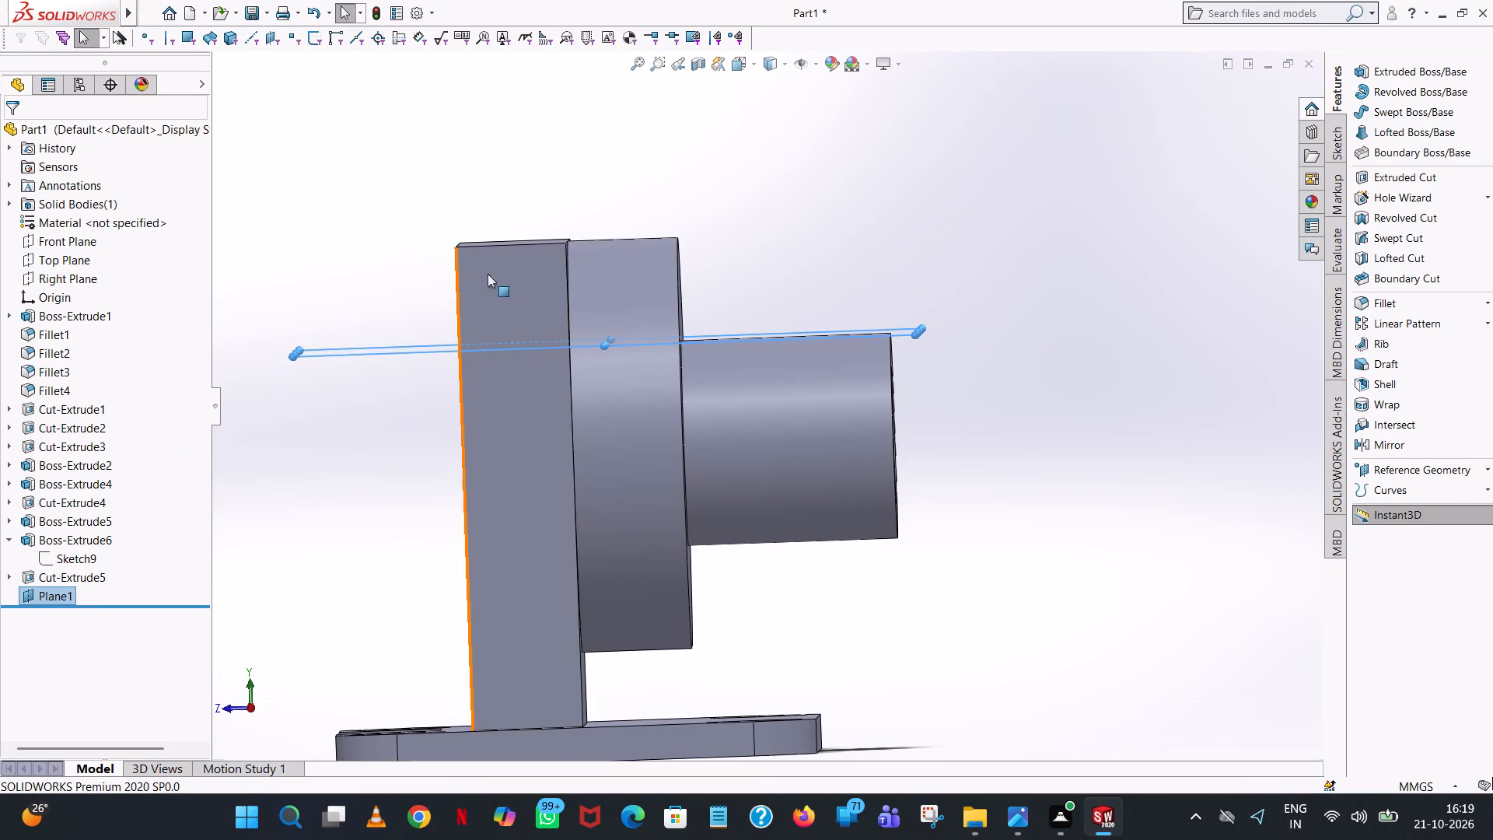
Open a new sketch on the offset plane above the smaller end boss and view it square-on from above.
left_click(954, 321)
middle_click_drag(977, 354, 995, 565)
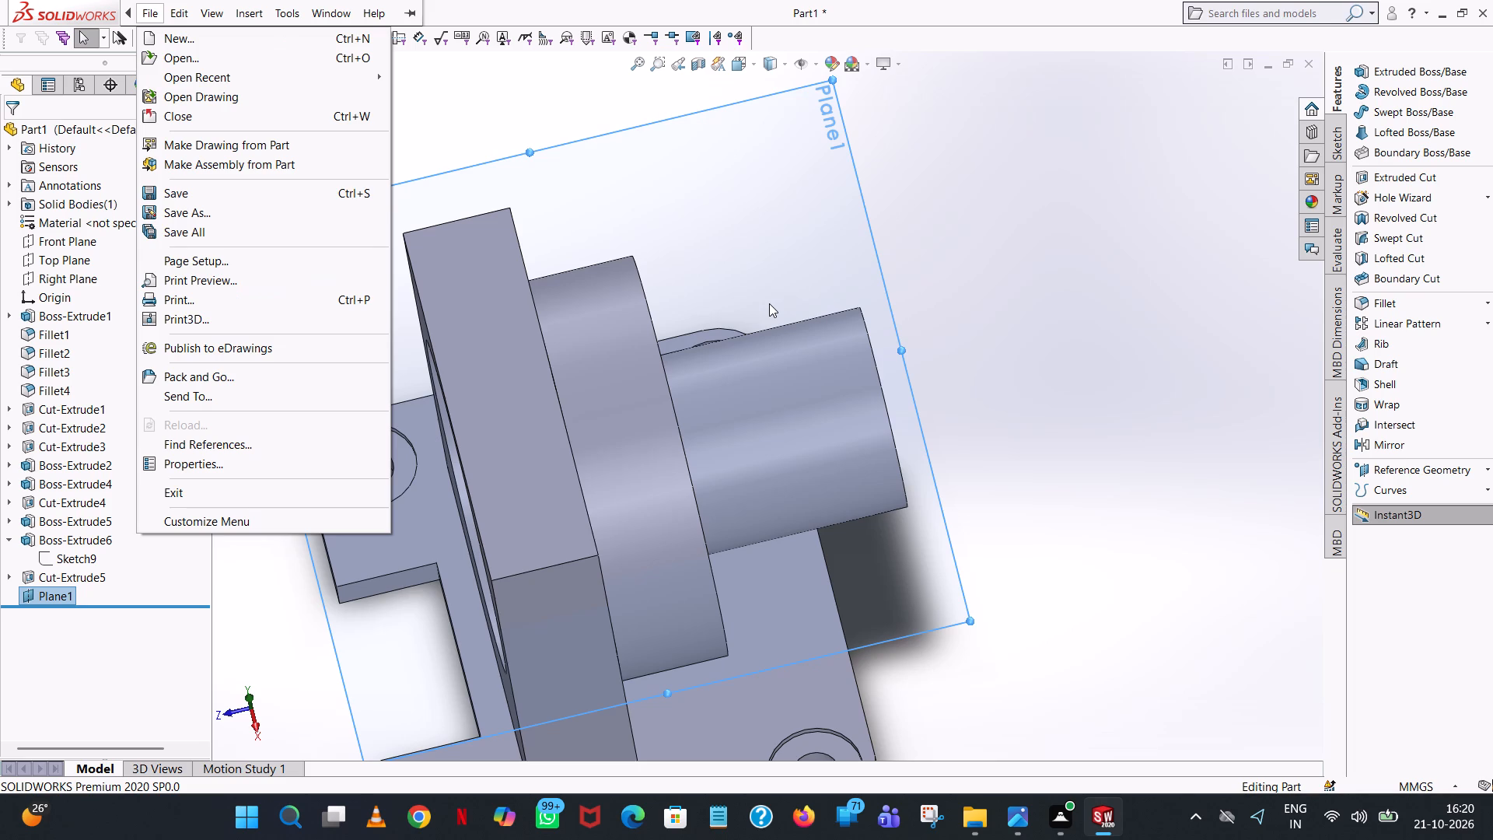
right_click(771, 303)
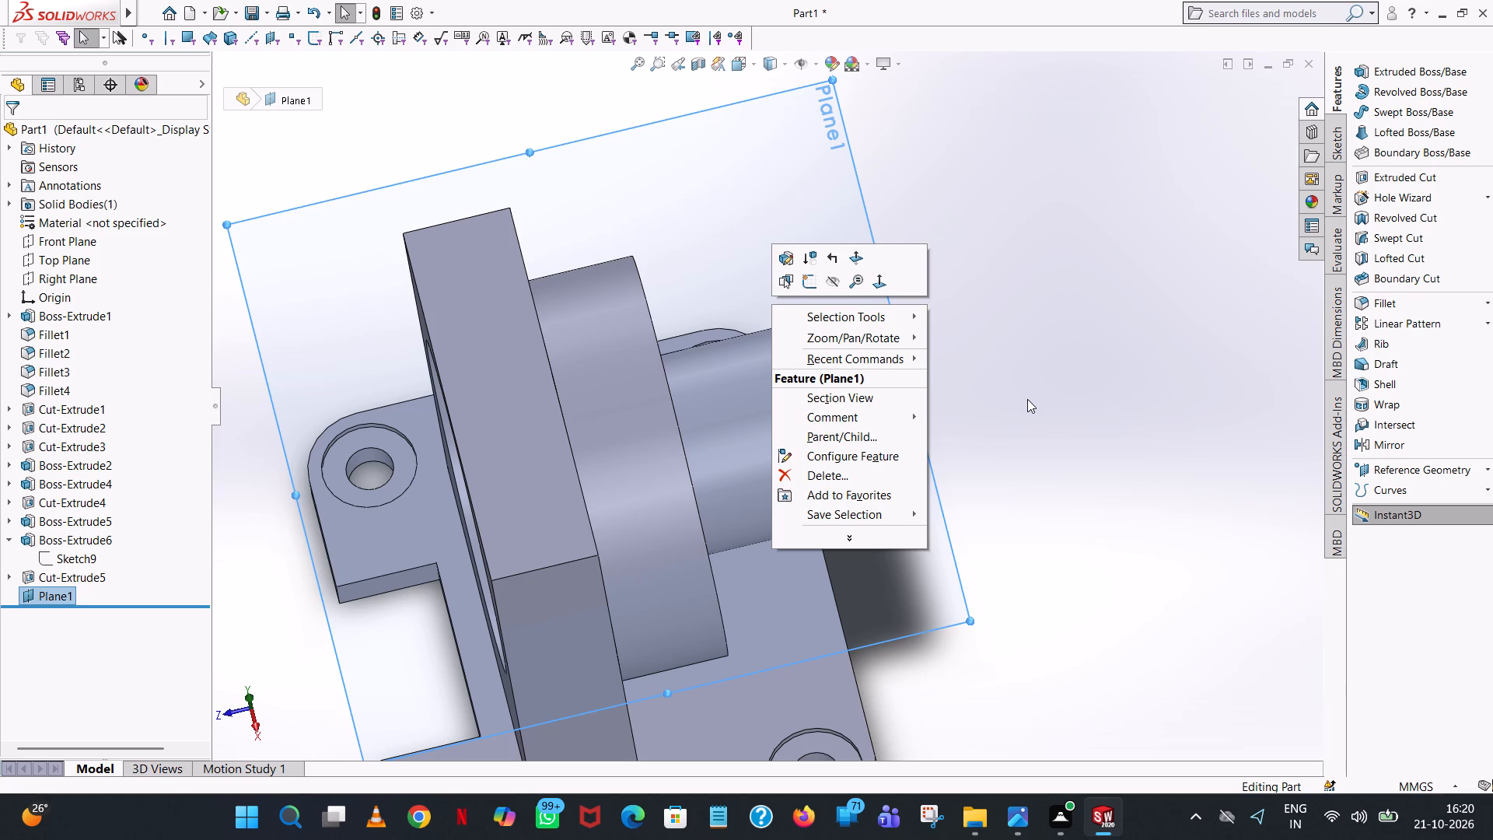
left_click(1102, 499)
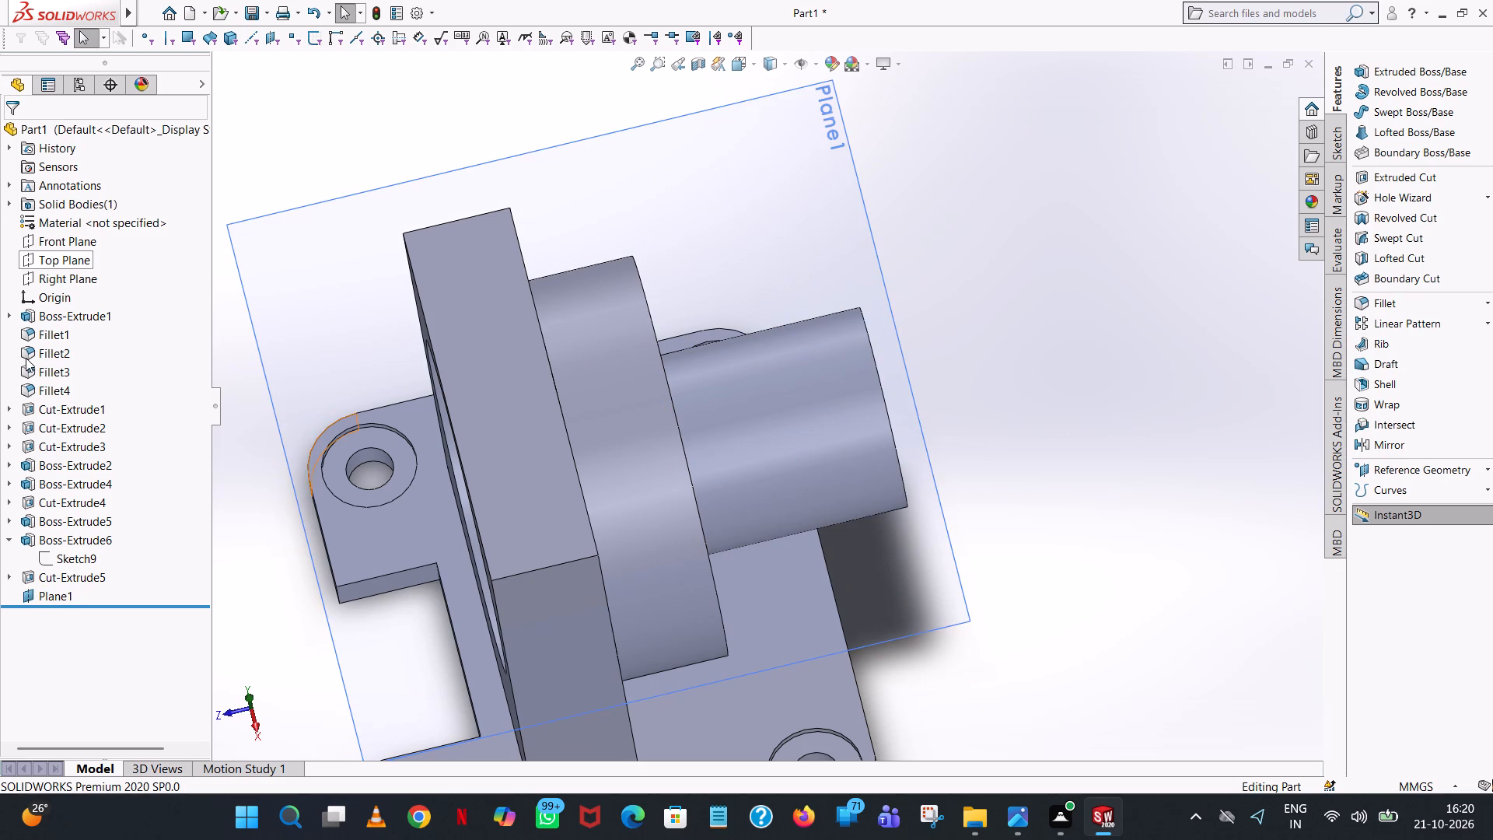
left_click(47, 597)
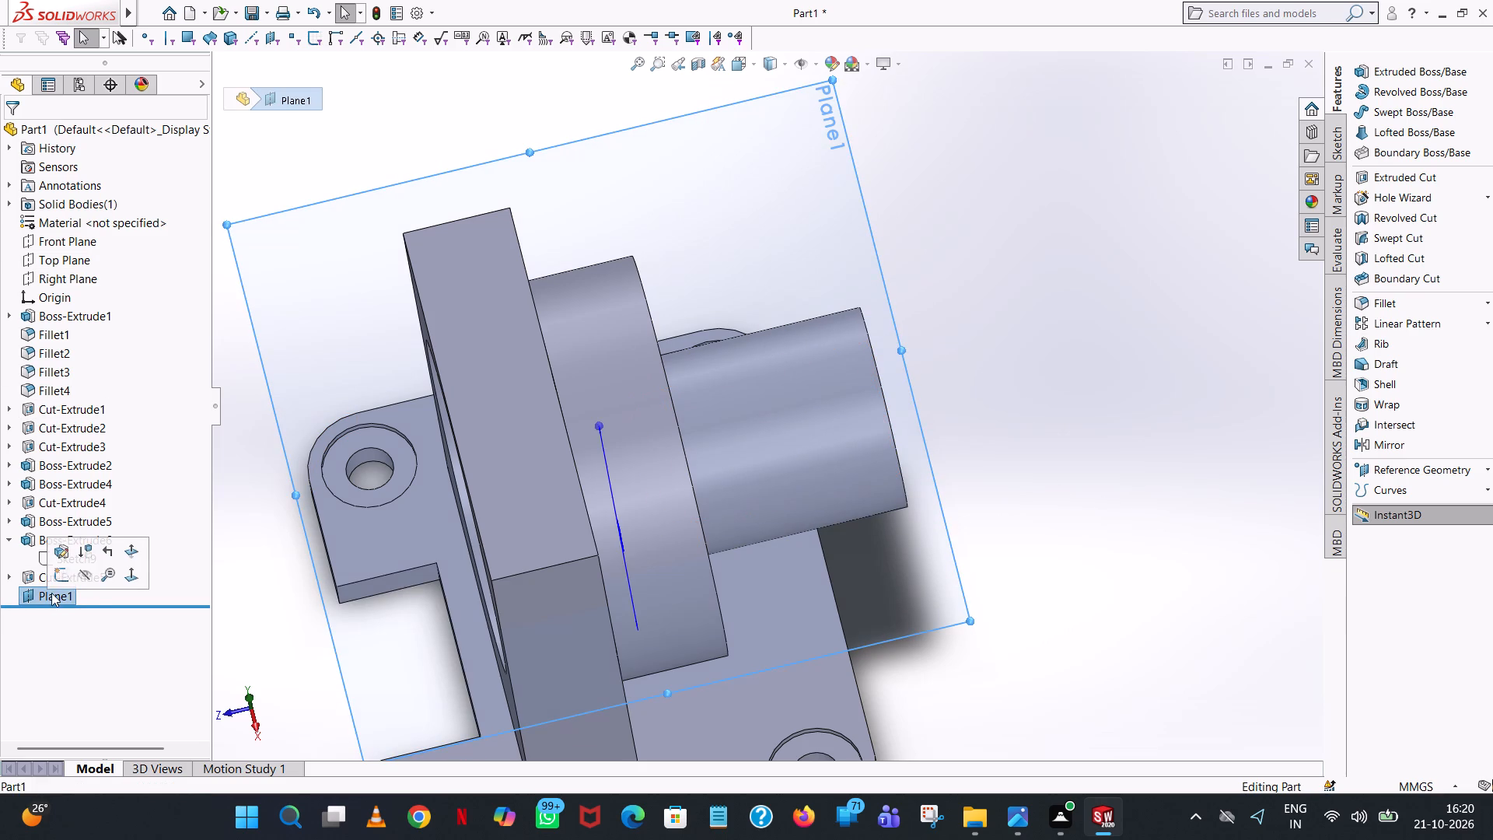
left_click(63, 574)
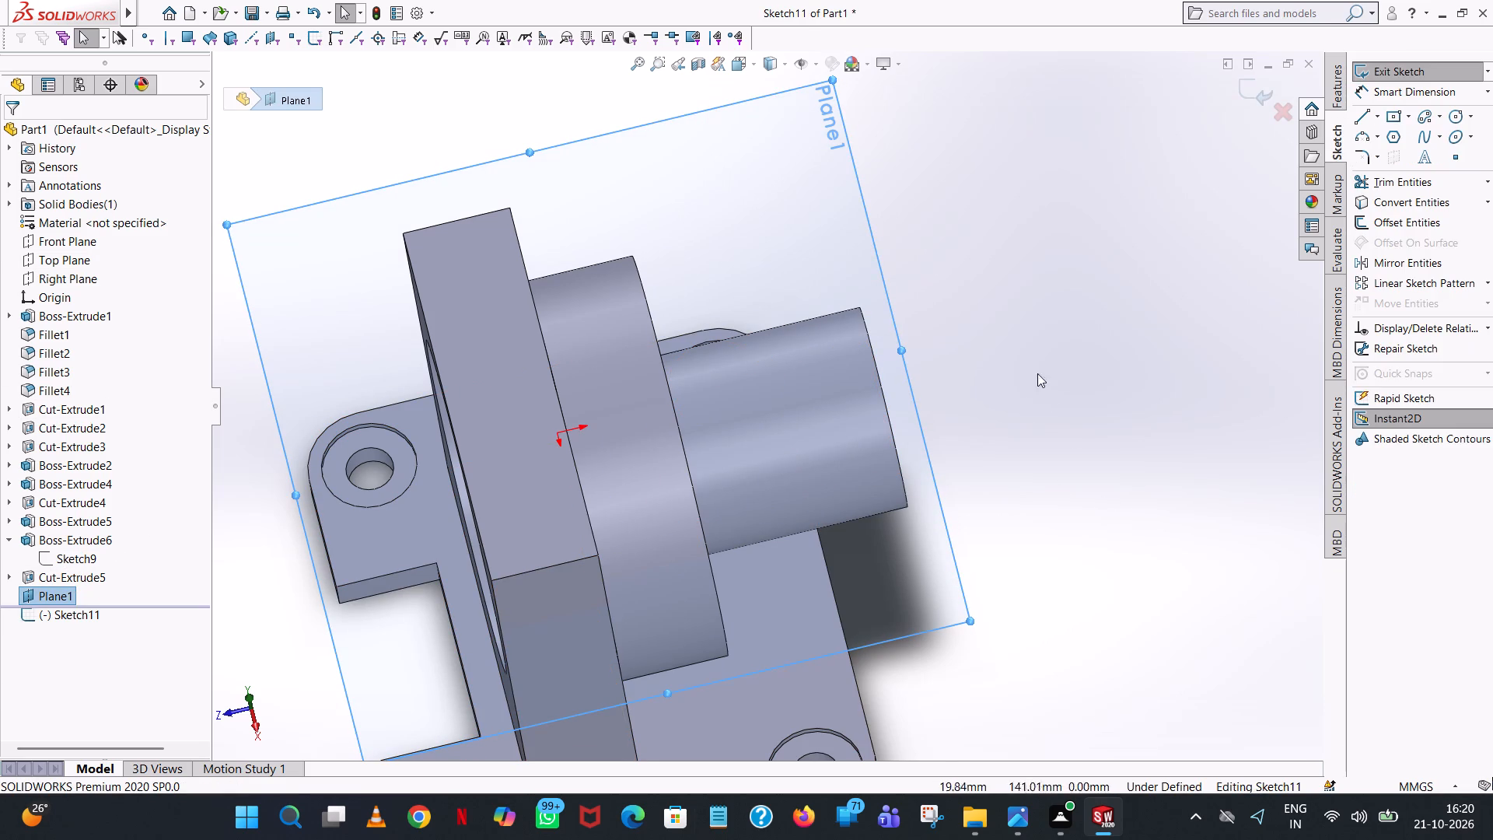
left_click(757, 59)
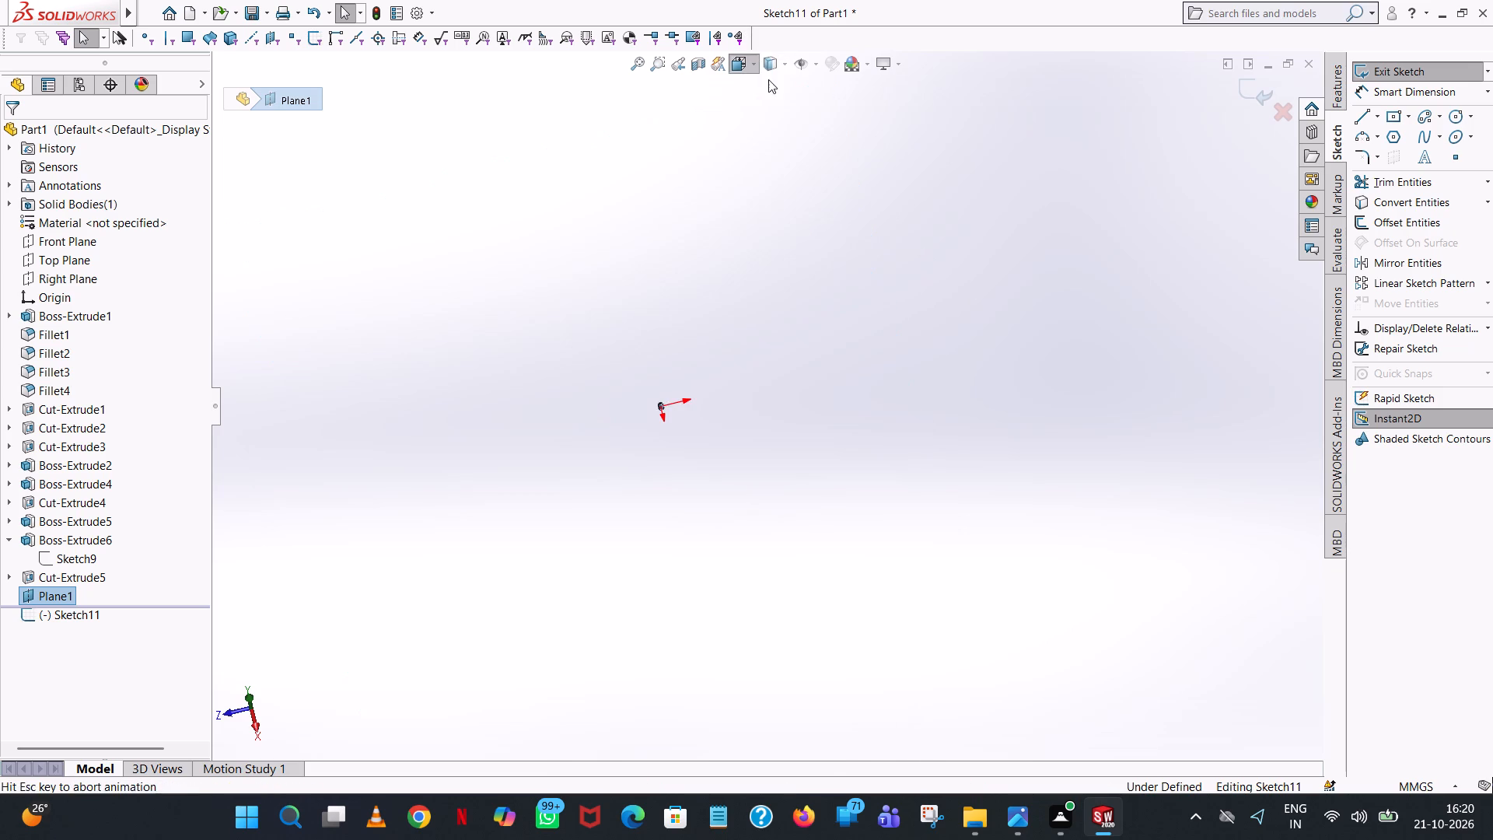
left_click(833, 158)
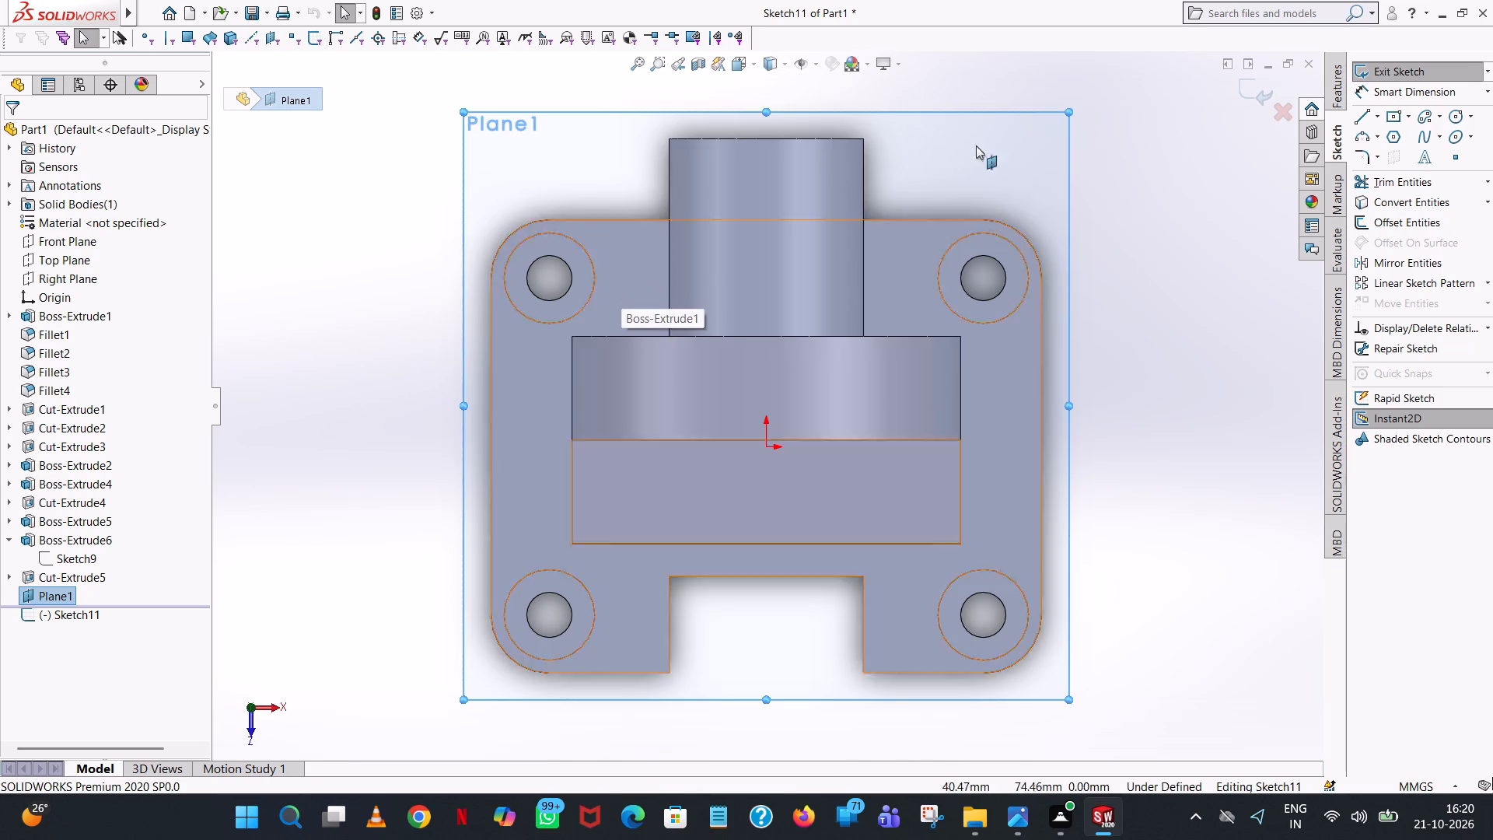
Sketch a 32 mm line along the smaller boss's axis, running inward from the midpoint of its outer end edge.
left_click(1364, 113)
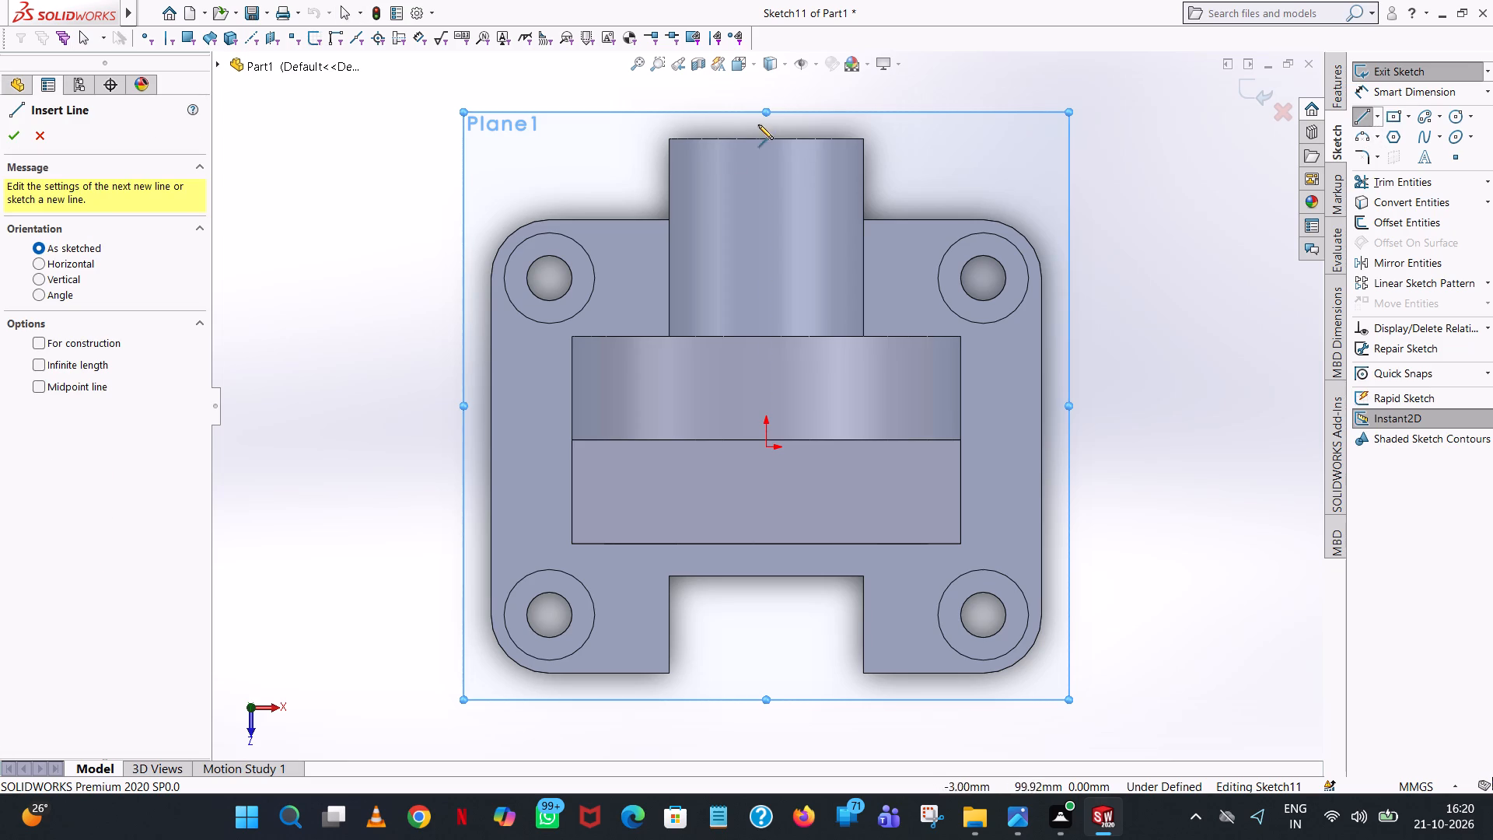
left_click(764, 138)
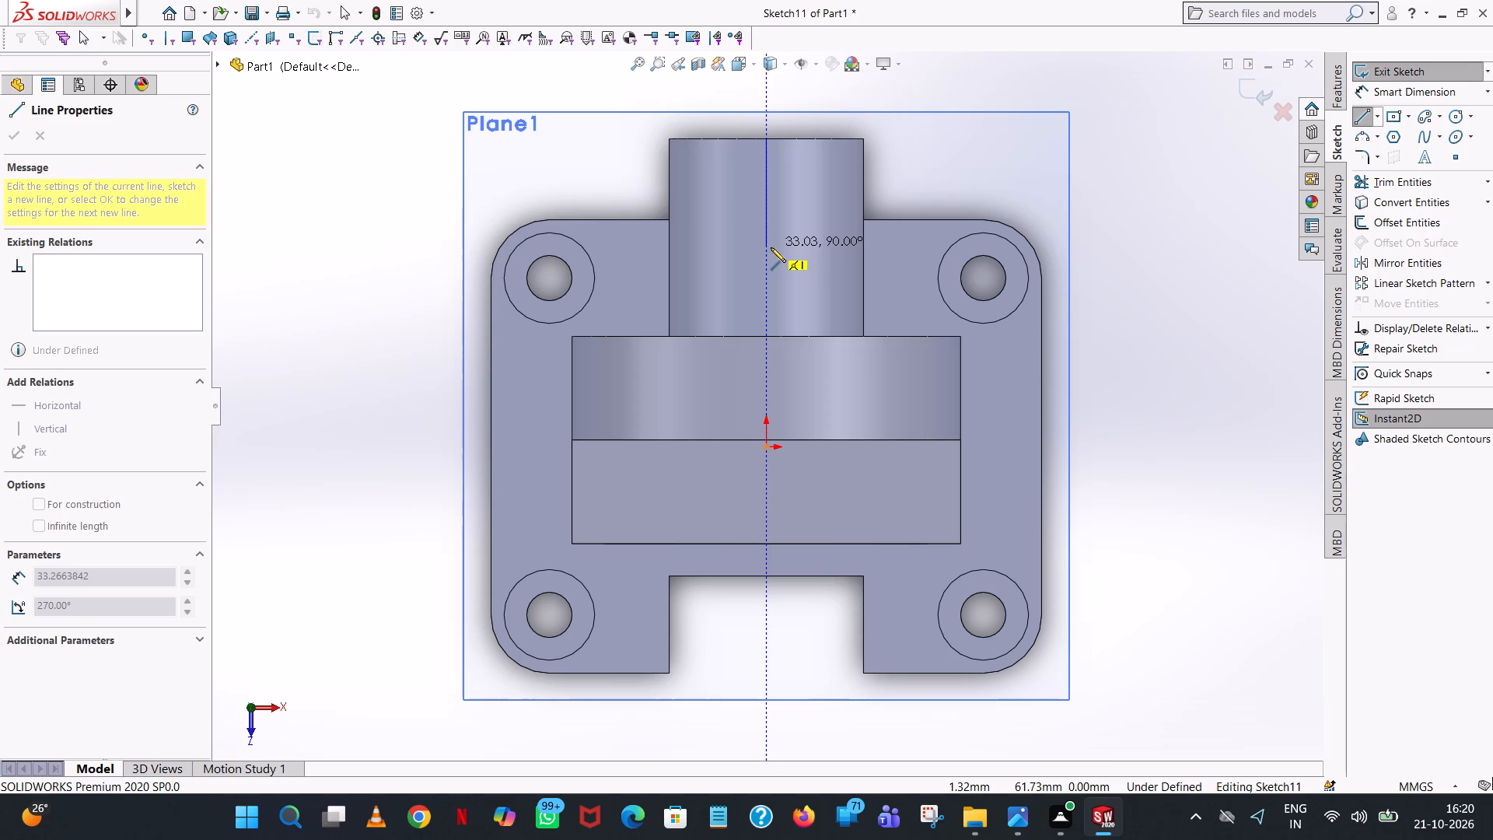
left_click(771, 247)
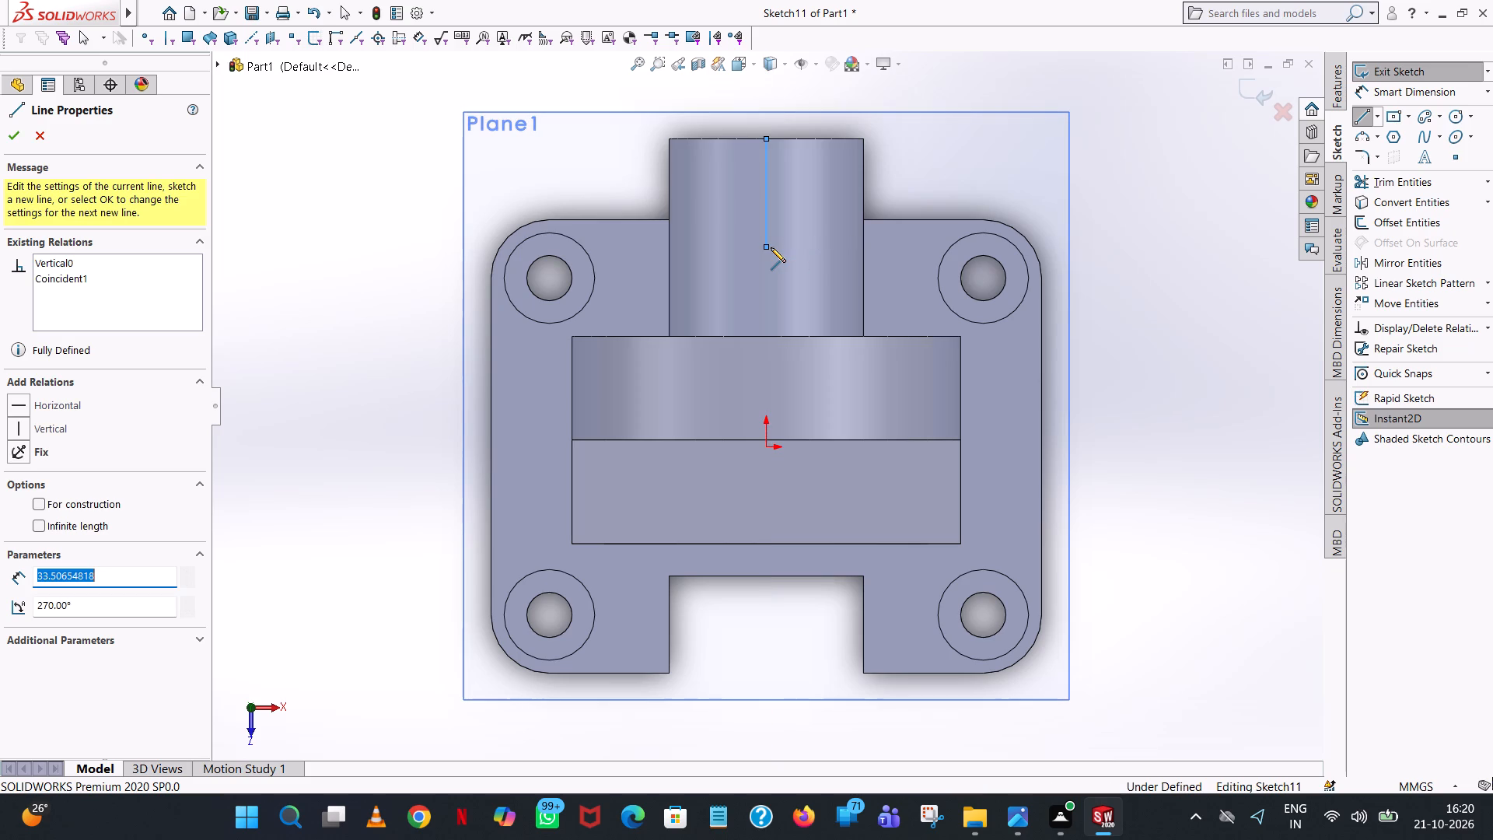
type("32")
key("Return")
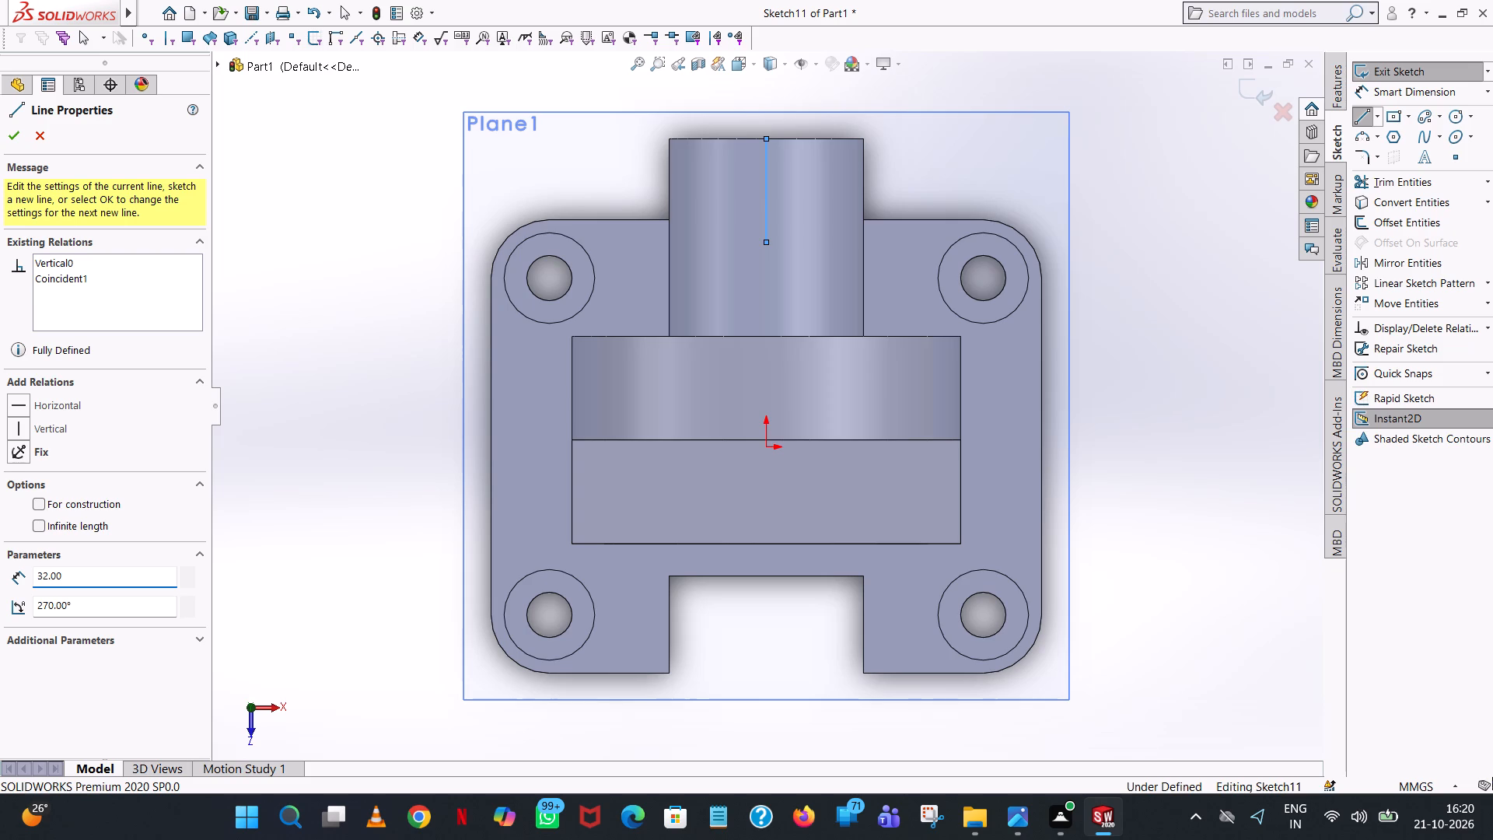
right_click(771, 247)
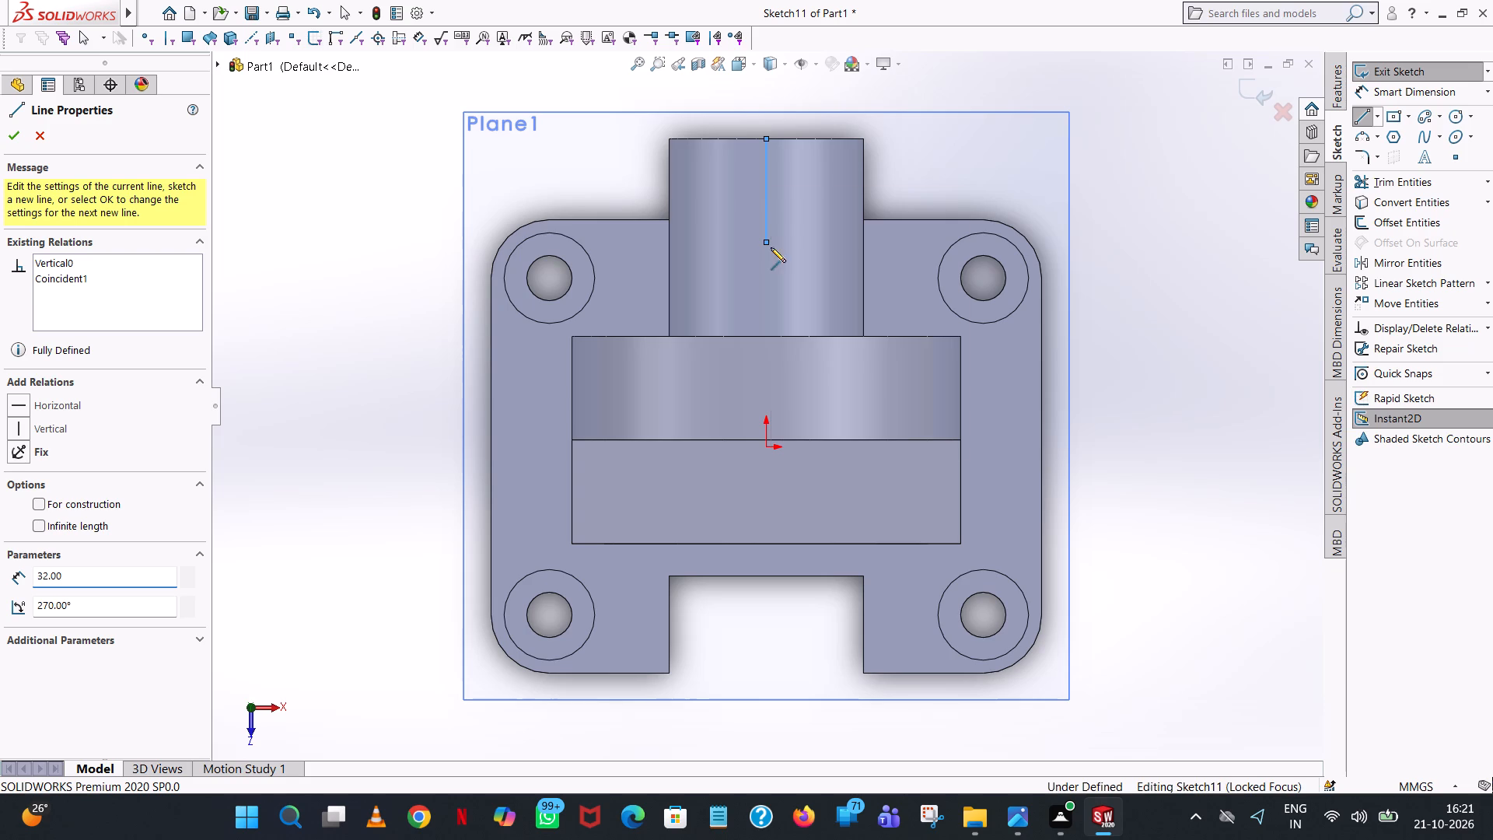
left_click(891, 261)
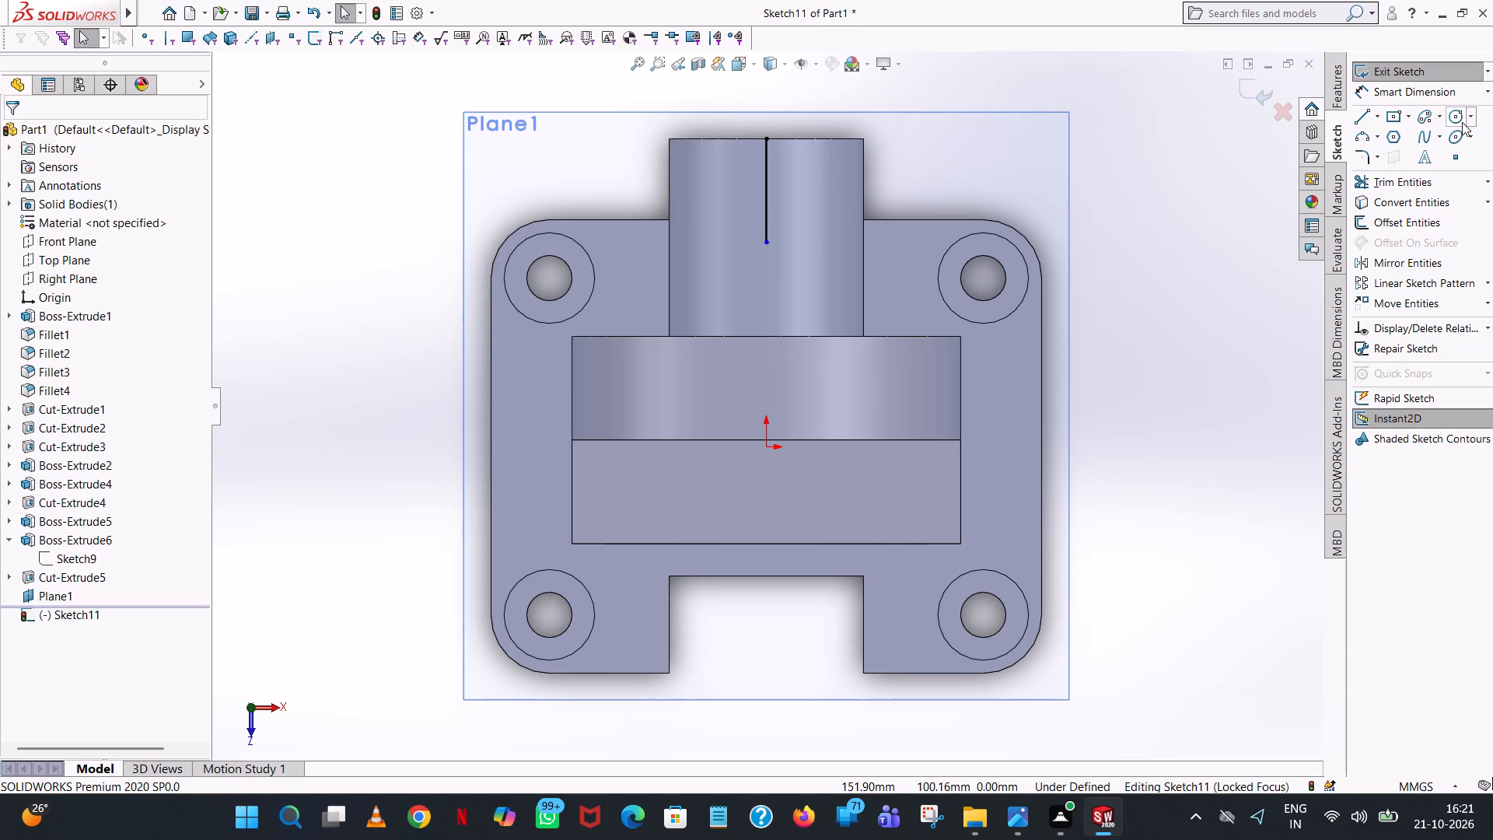
Sketch a circle of radius 11 mm centred on the inner end of the 32 mm line.
left_click(1460, 116)
left_click(767, 242)
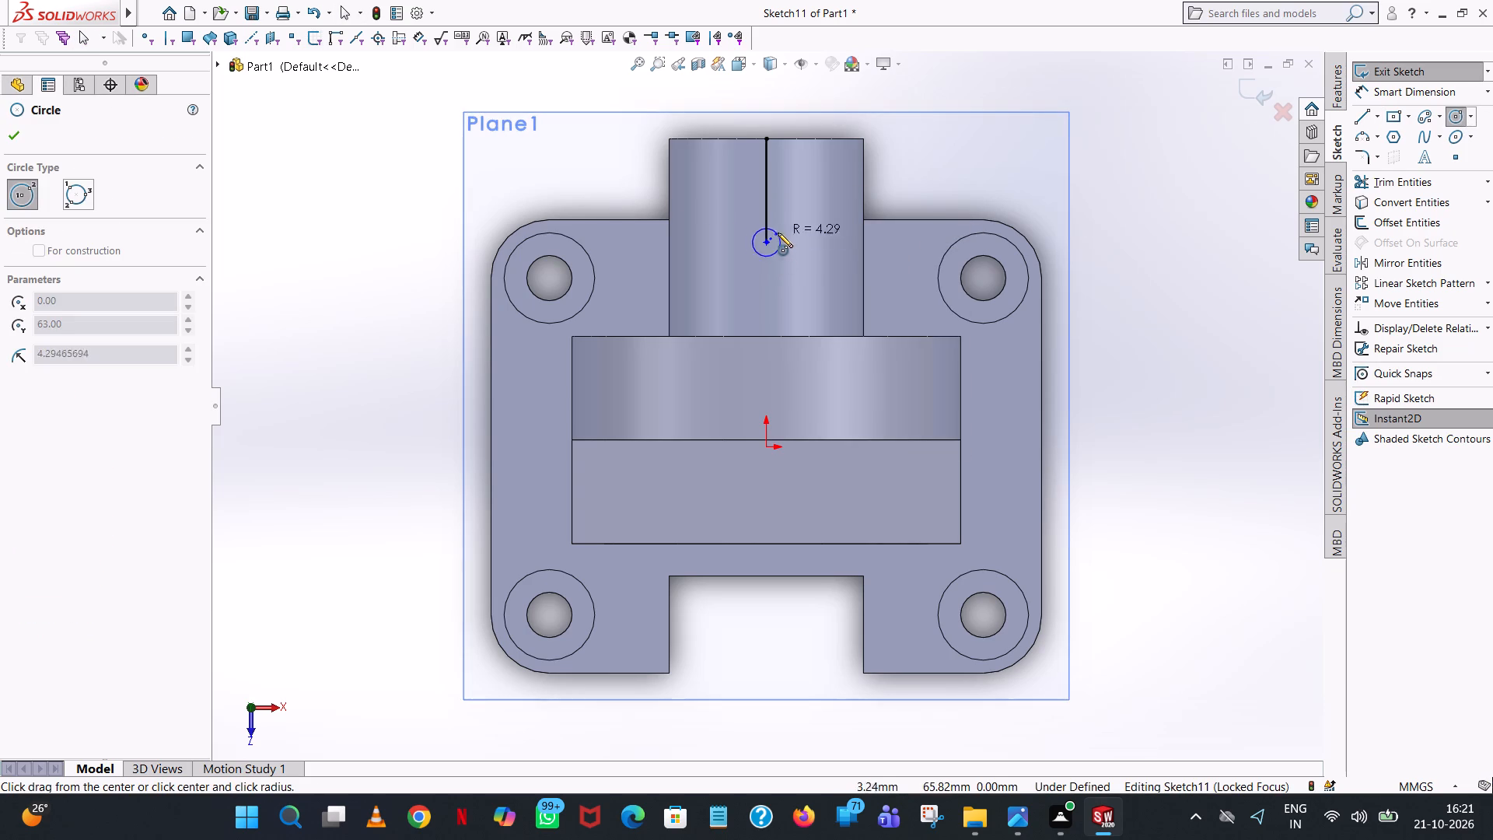
left_click(781, 229)
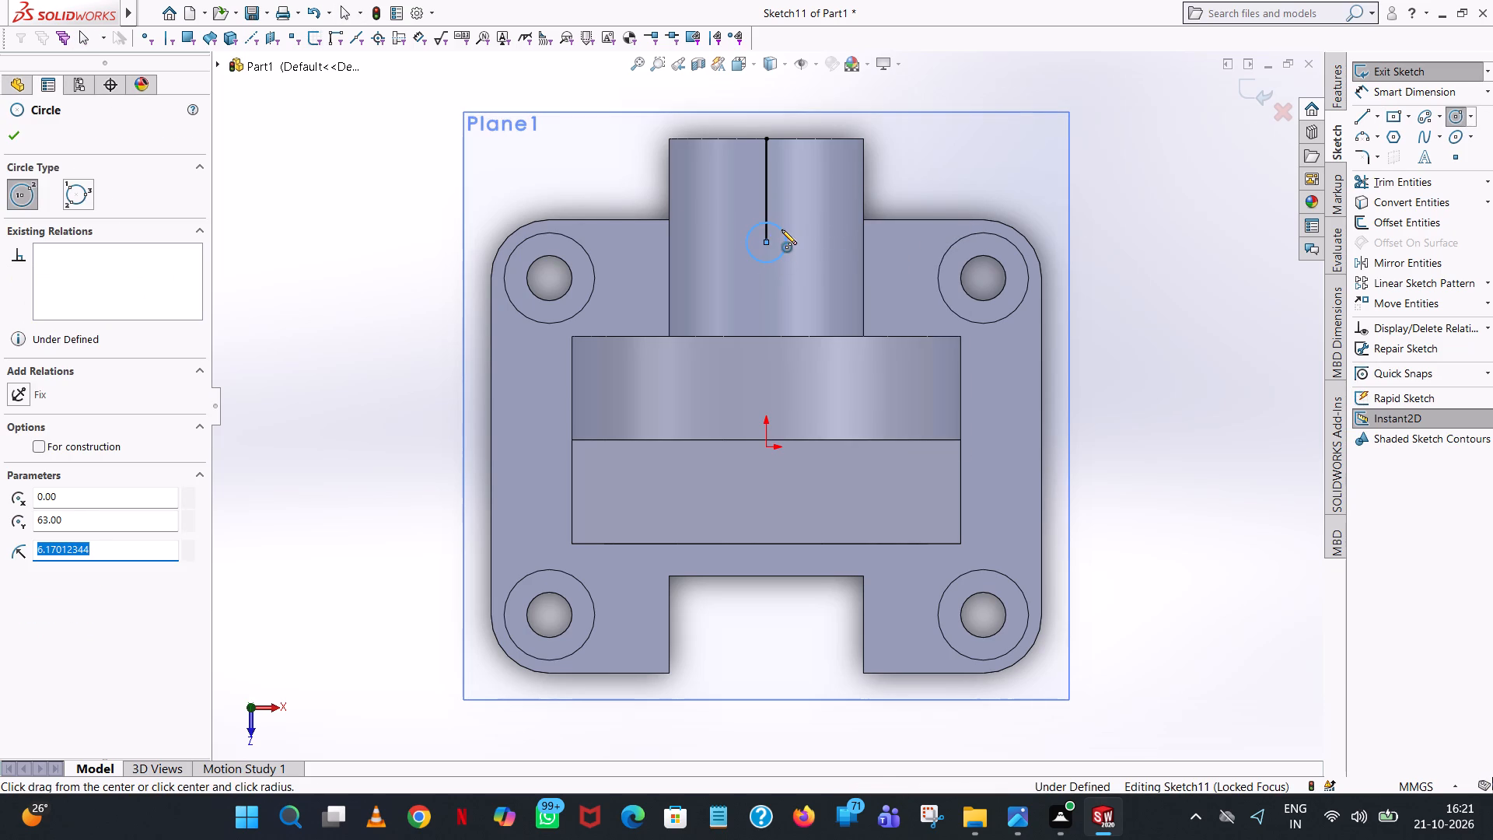
type("22/2")
key("Return")
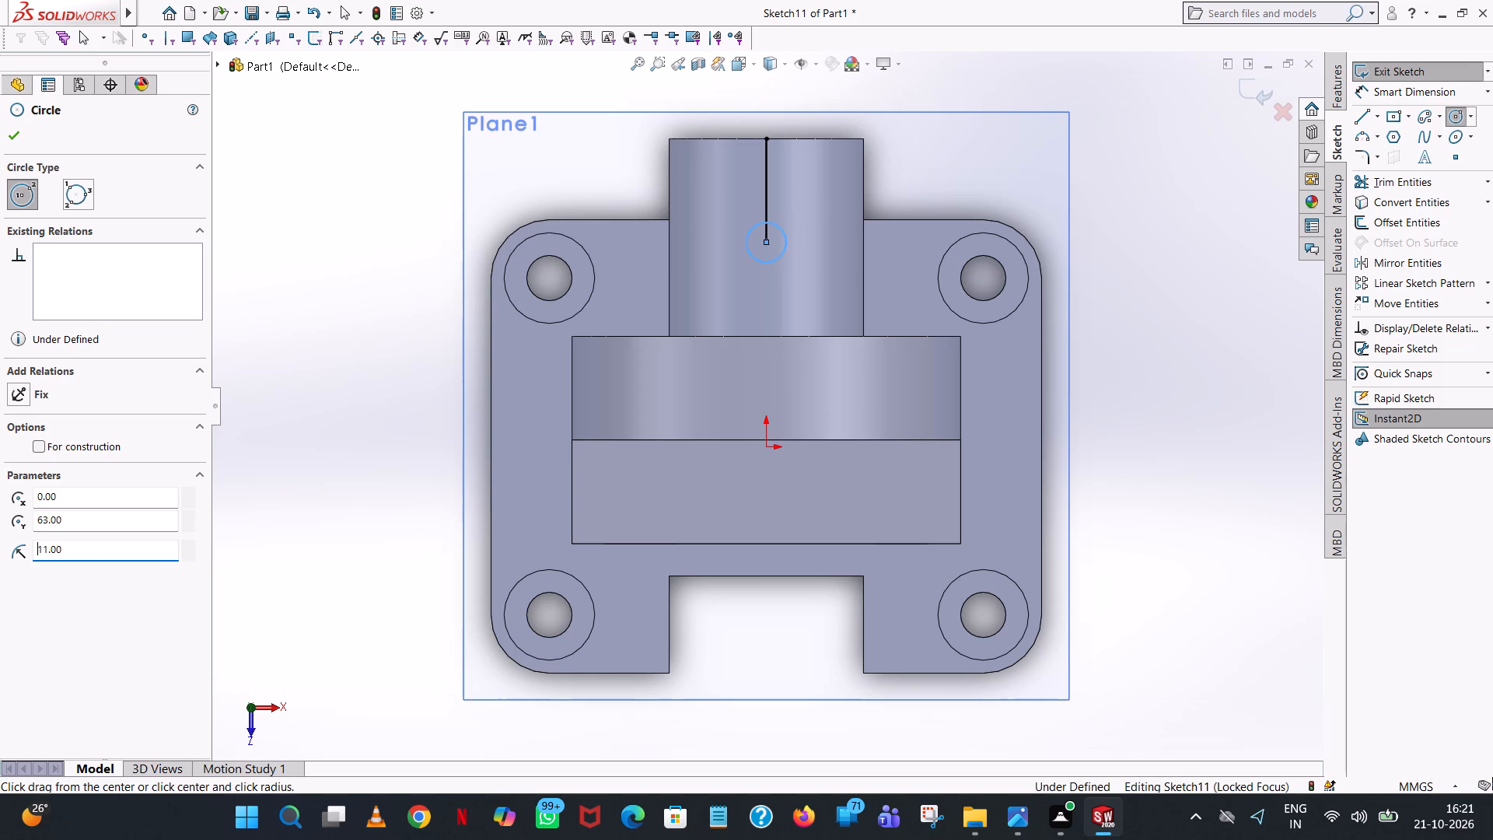
right_click(781, 229)
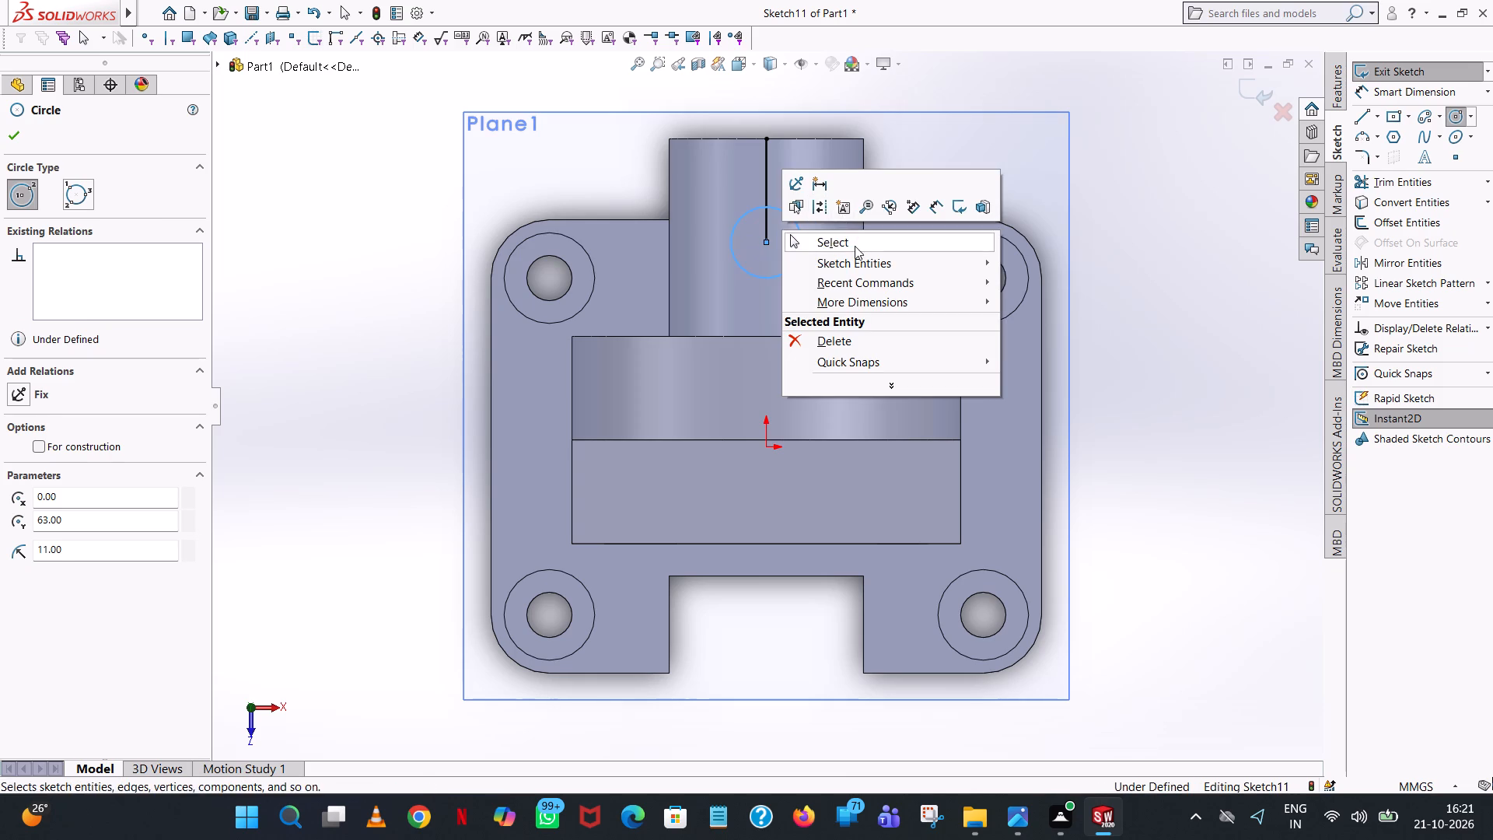
left_click(855, 246)
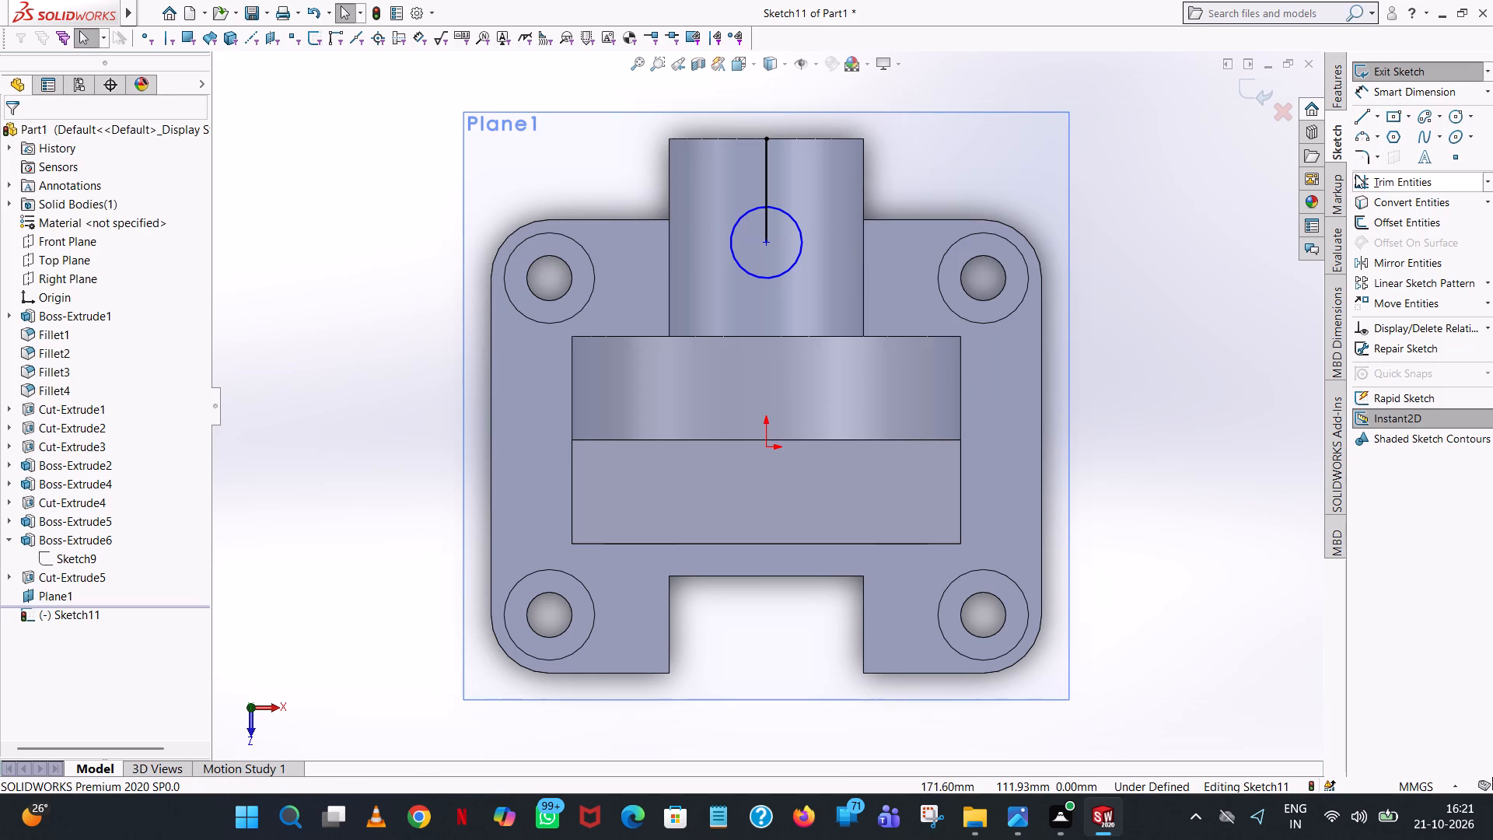
Trim away the construction line along the smaller boss's axis, leaving only the circle in the sketch.
left_click(1355, 178)
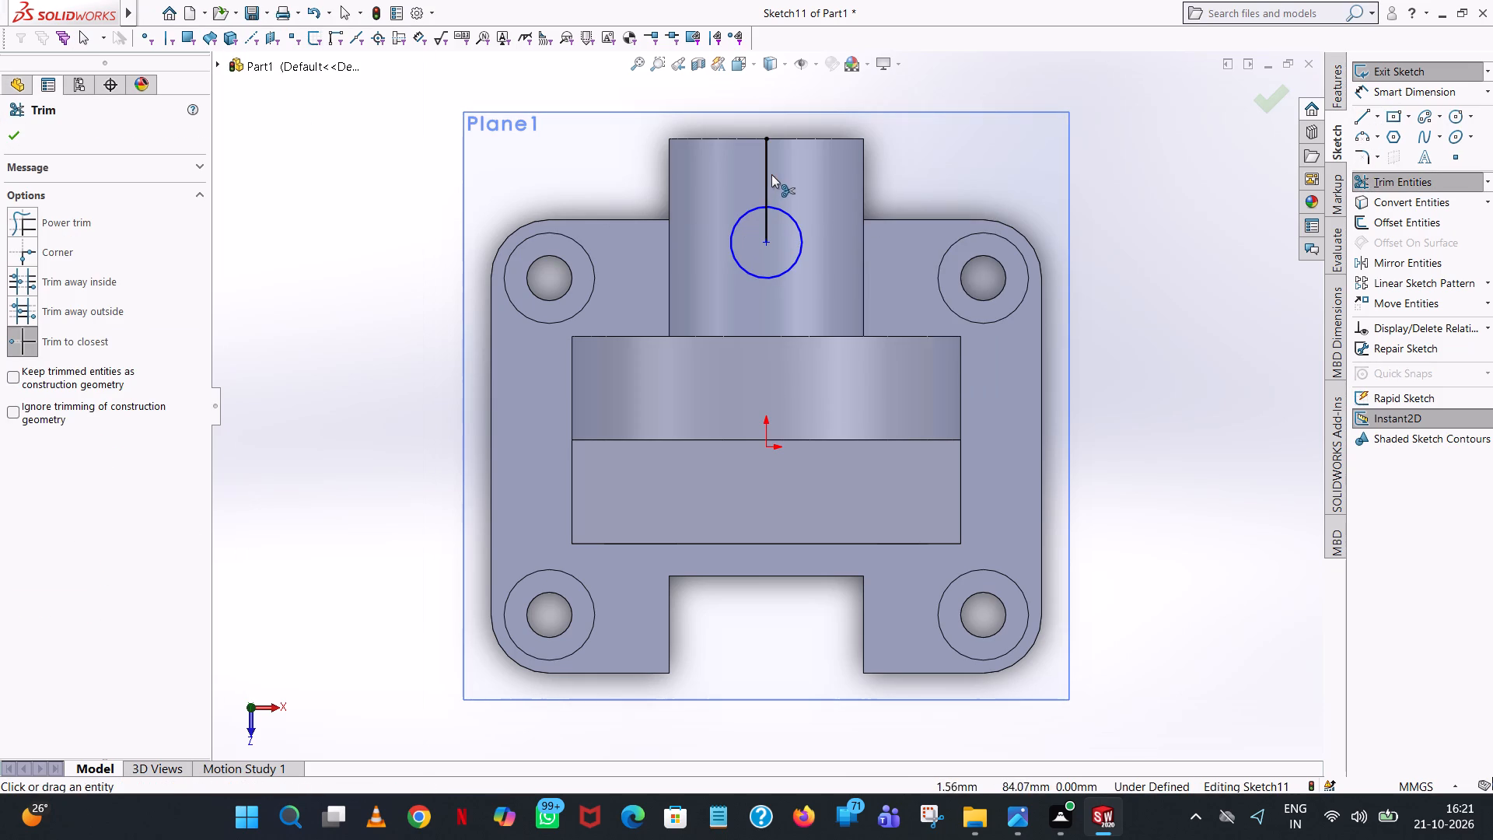
left_click(766, 173)
left_click(763, 230)
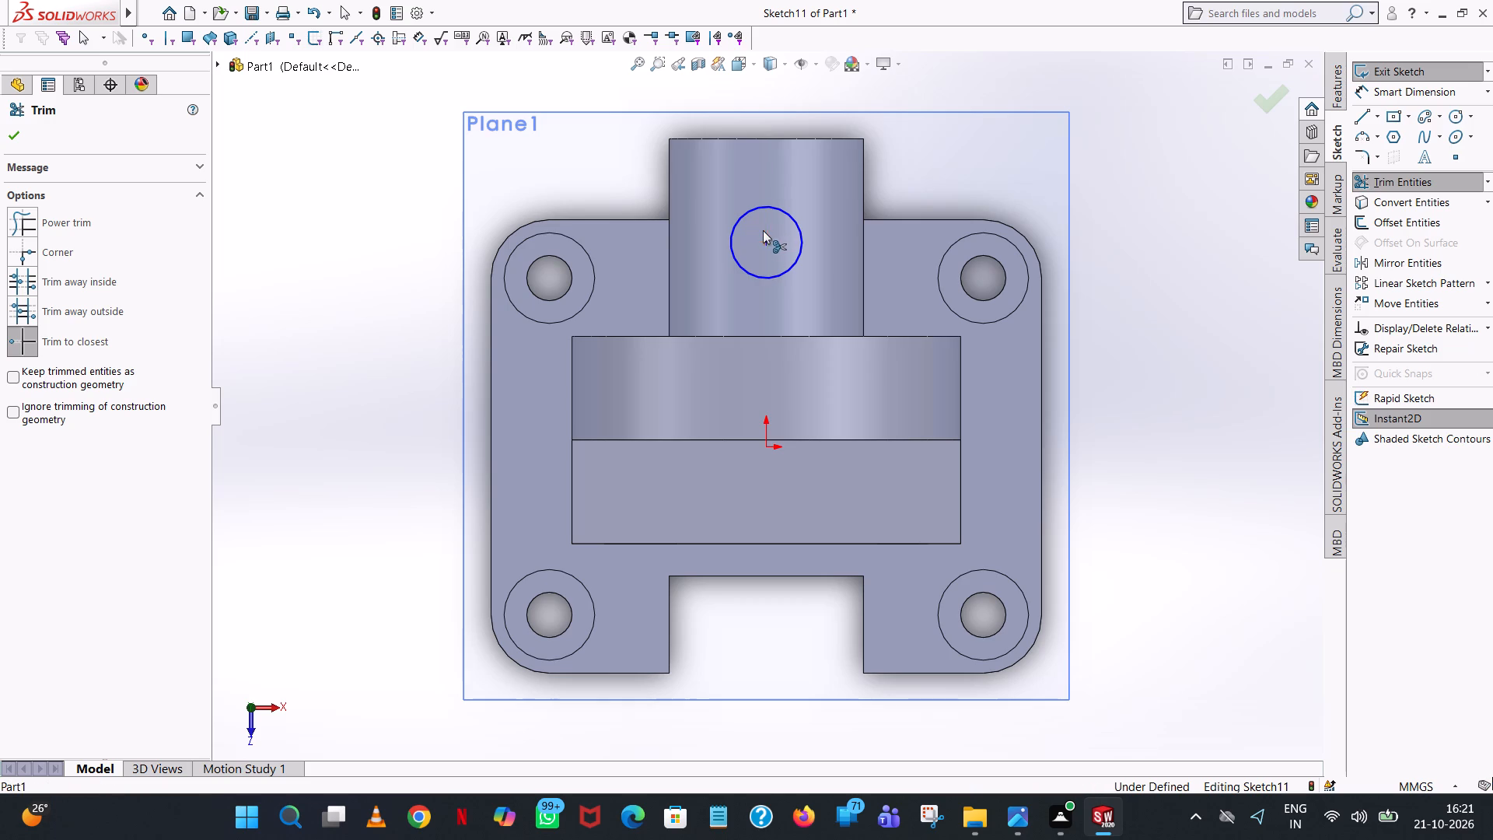
left_click(16, 131)
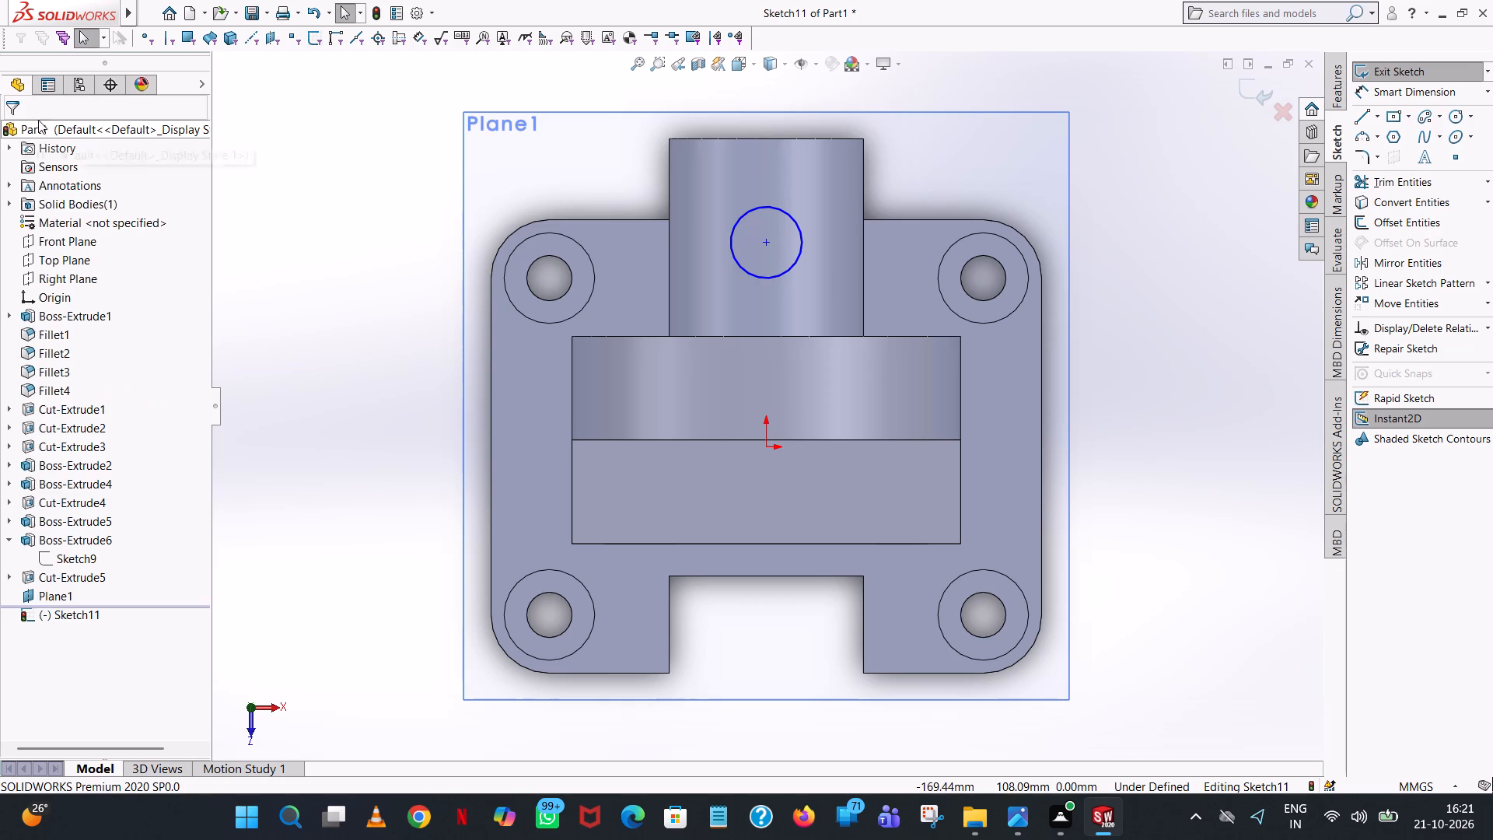
Dimension the diameter of the circle above the smaller end boss.
left_click(1403, 91)
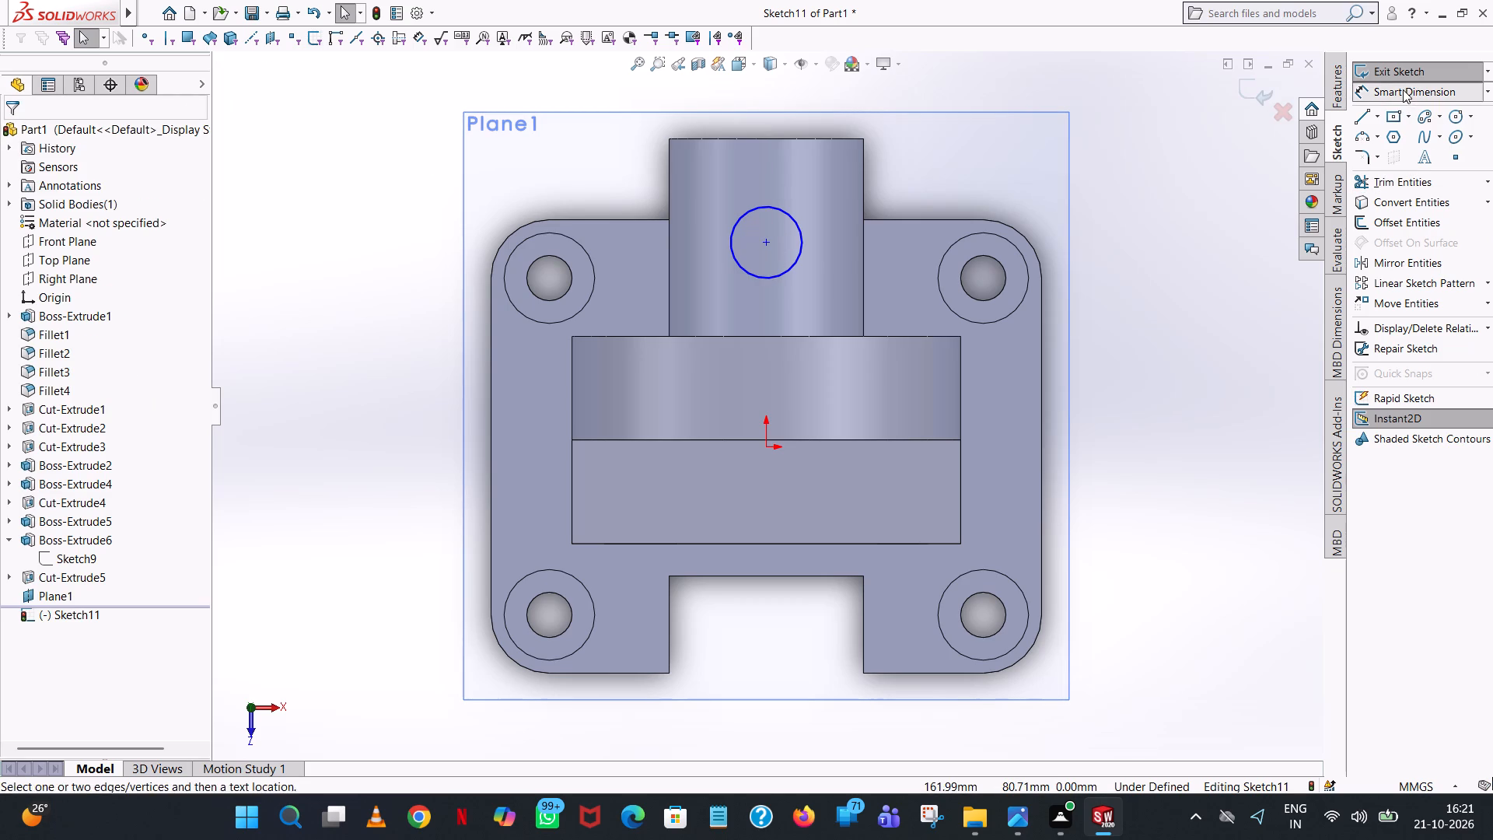
left_click(795, 223)
left_click(1171, 131)
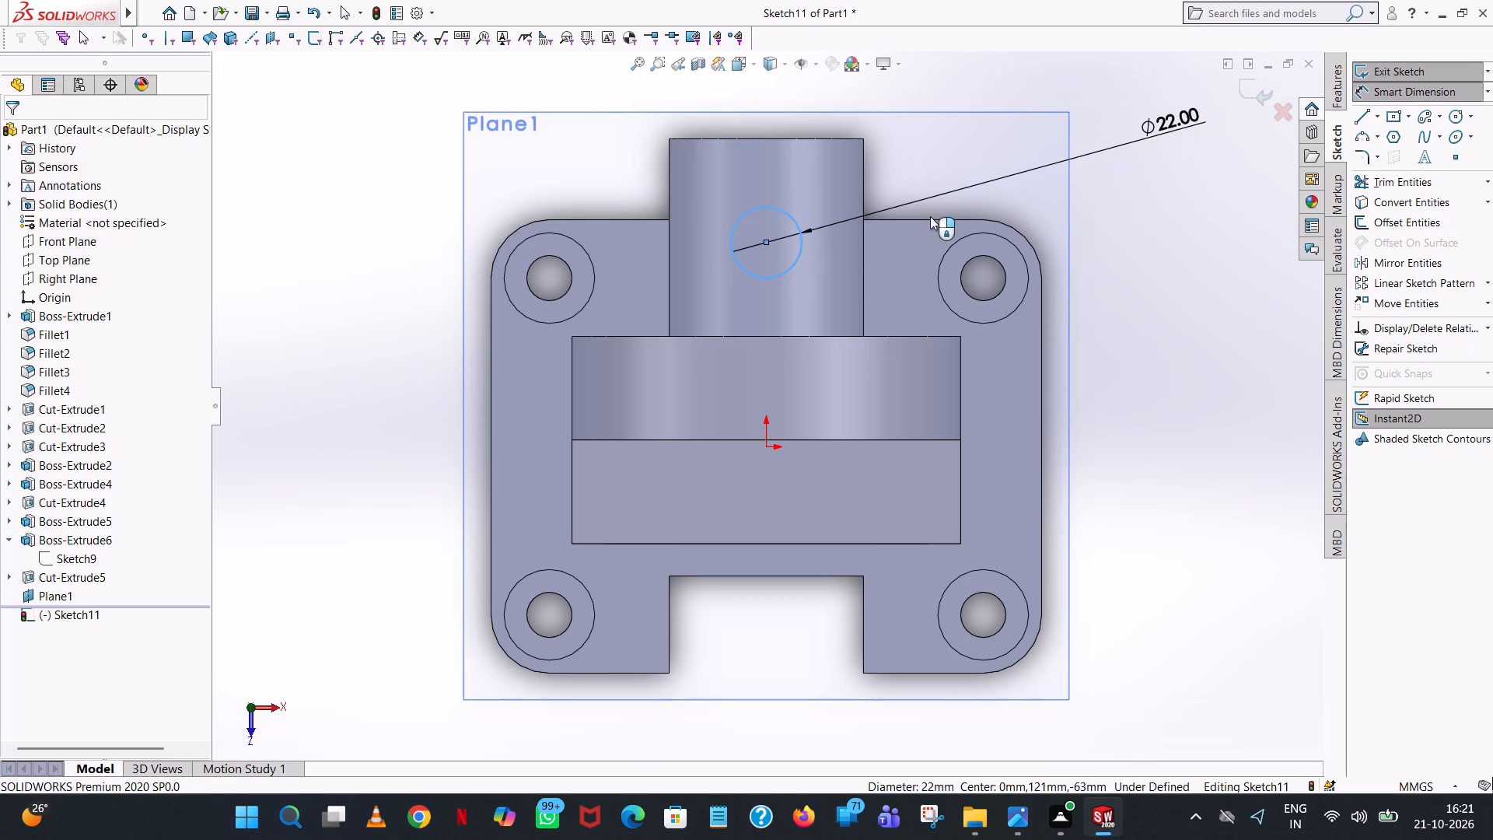
left_click(1107, 108)
left_click(1168, 257)
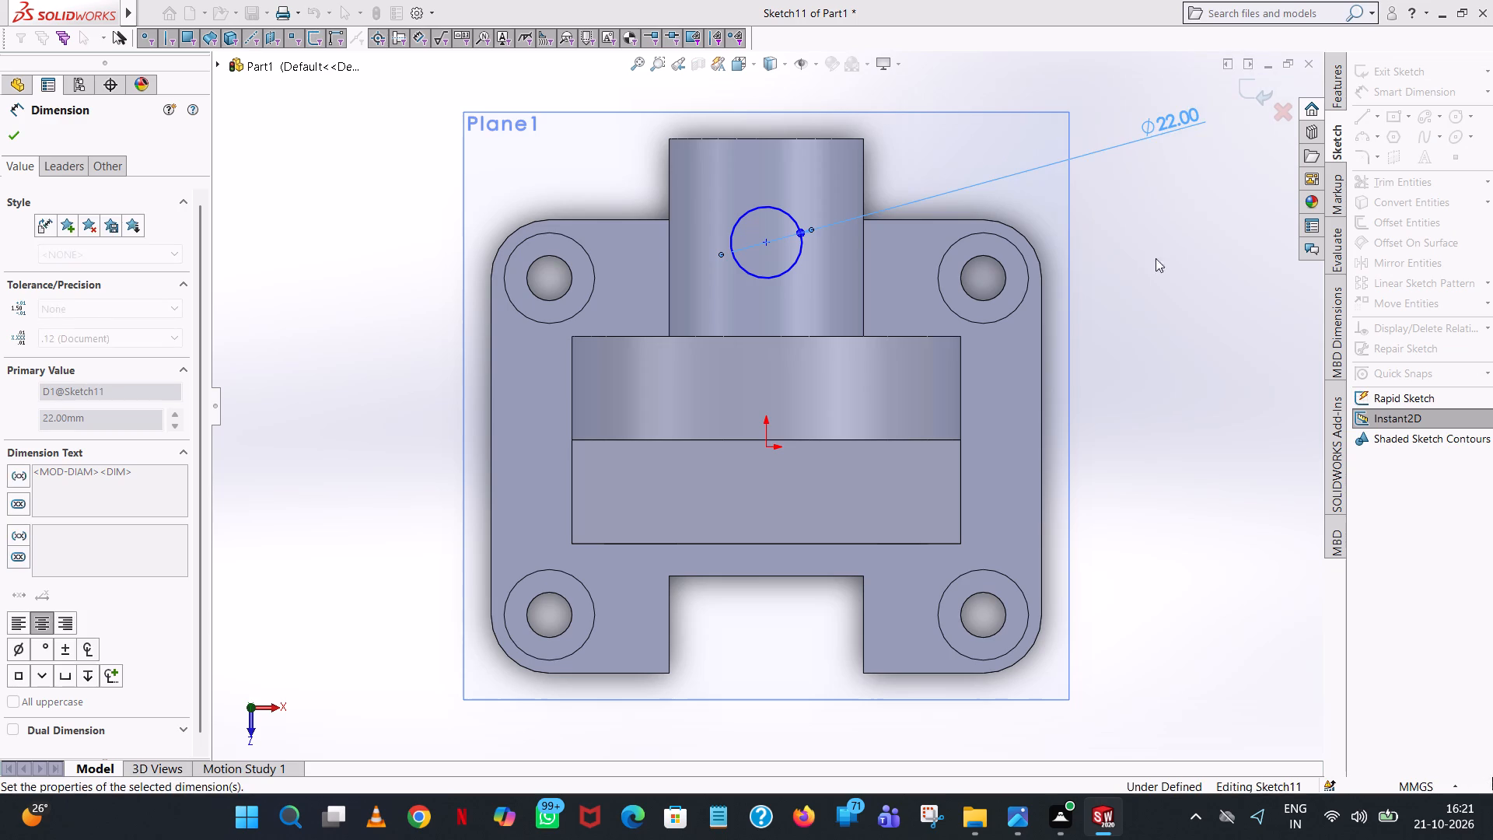
Dimension the distance along the boss axis from the circle's centre to the origin.
left_click(766, 240)
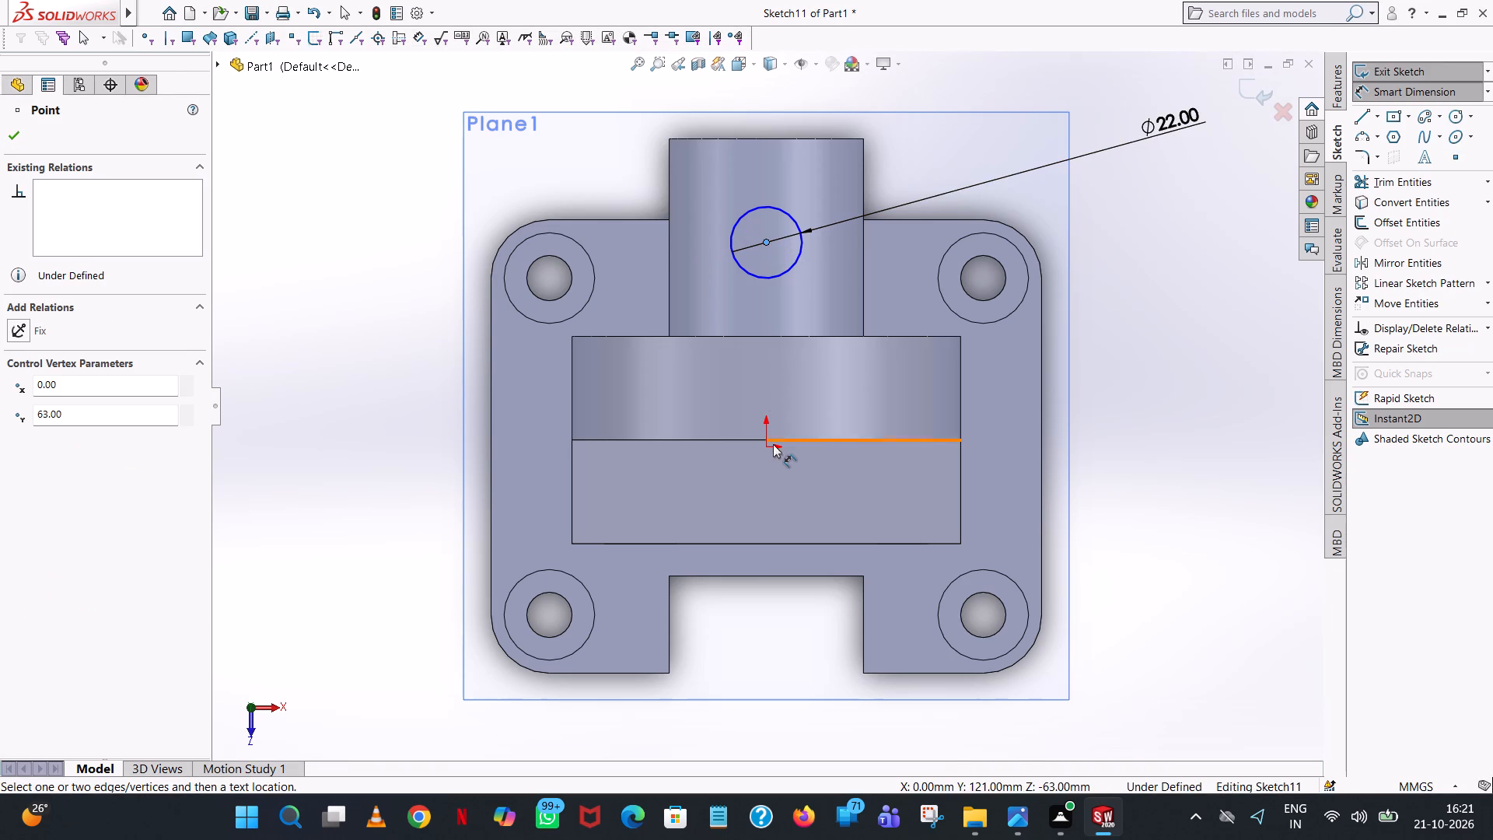
left_click(764, 446)
left_click(1111, 369)
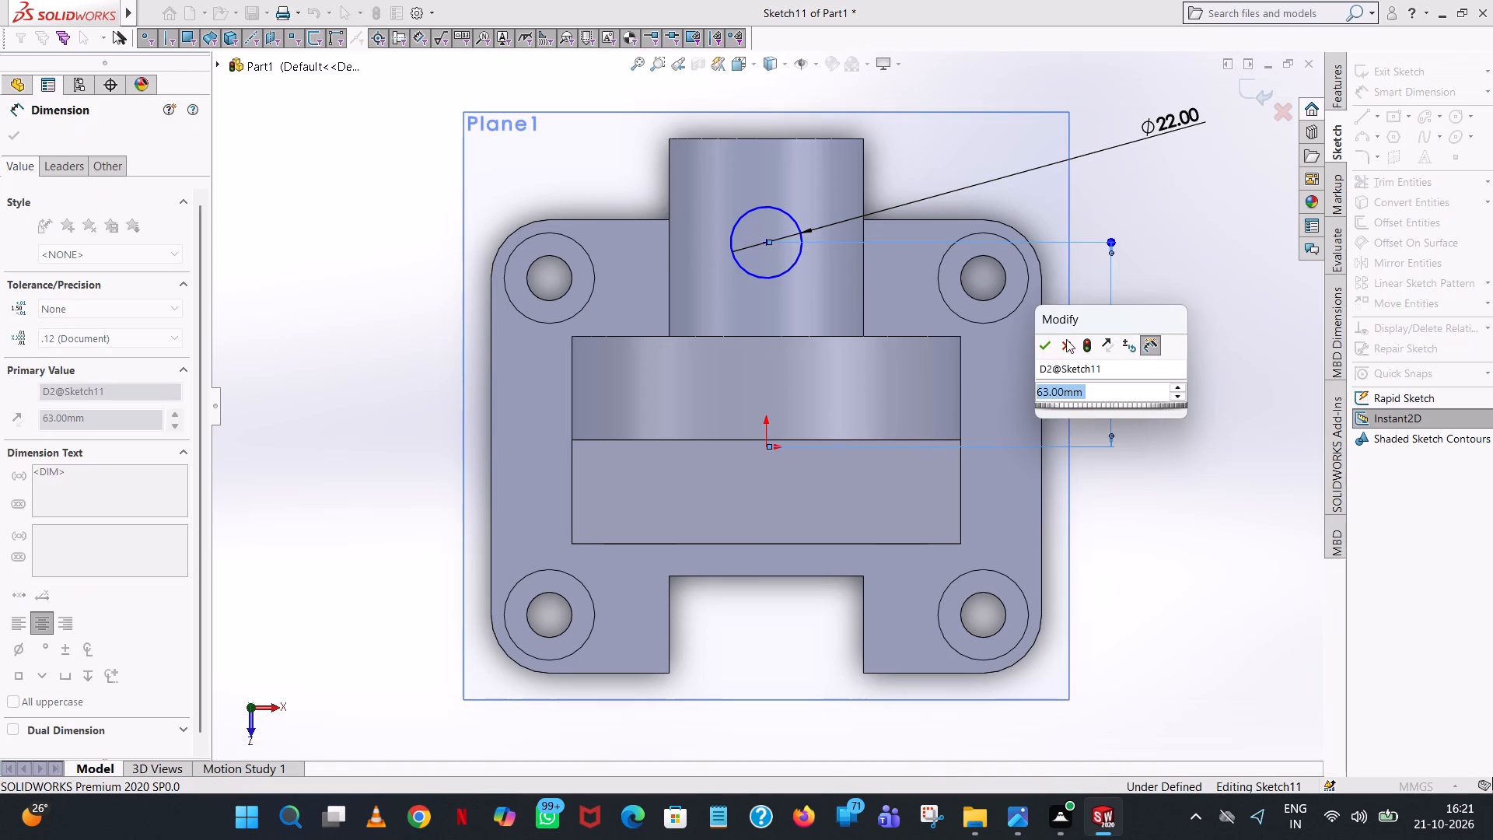
left_click(1048, 345)
left_click(1174, 215)
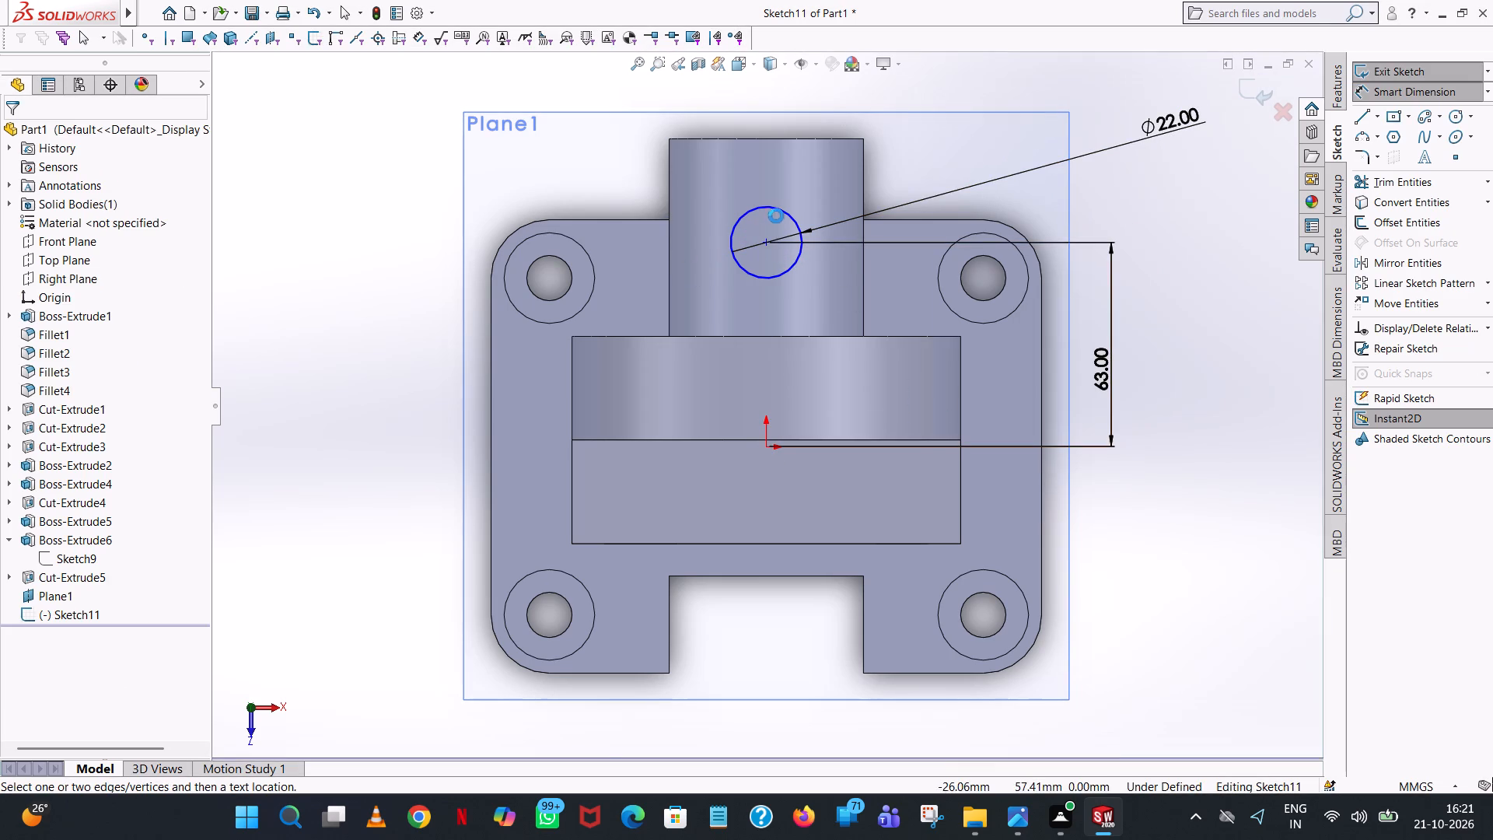
Dimension the crosswise distance from the circle's centre to the nearby counterbored hole on the plate's +X side.
left_click(764, 245)
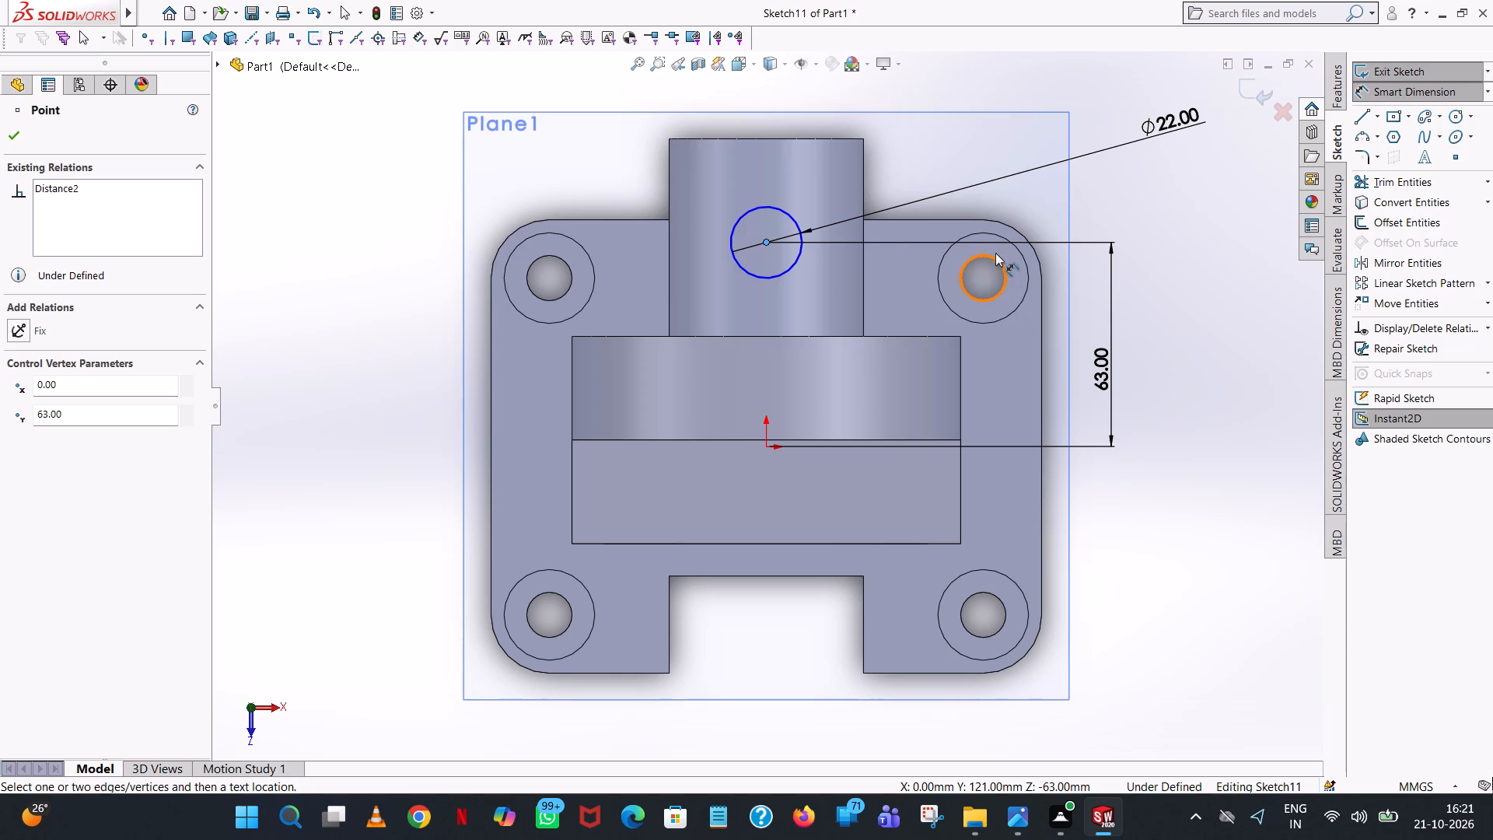
left_click(990, 256)
left_click(976, 532)
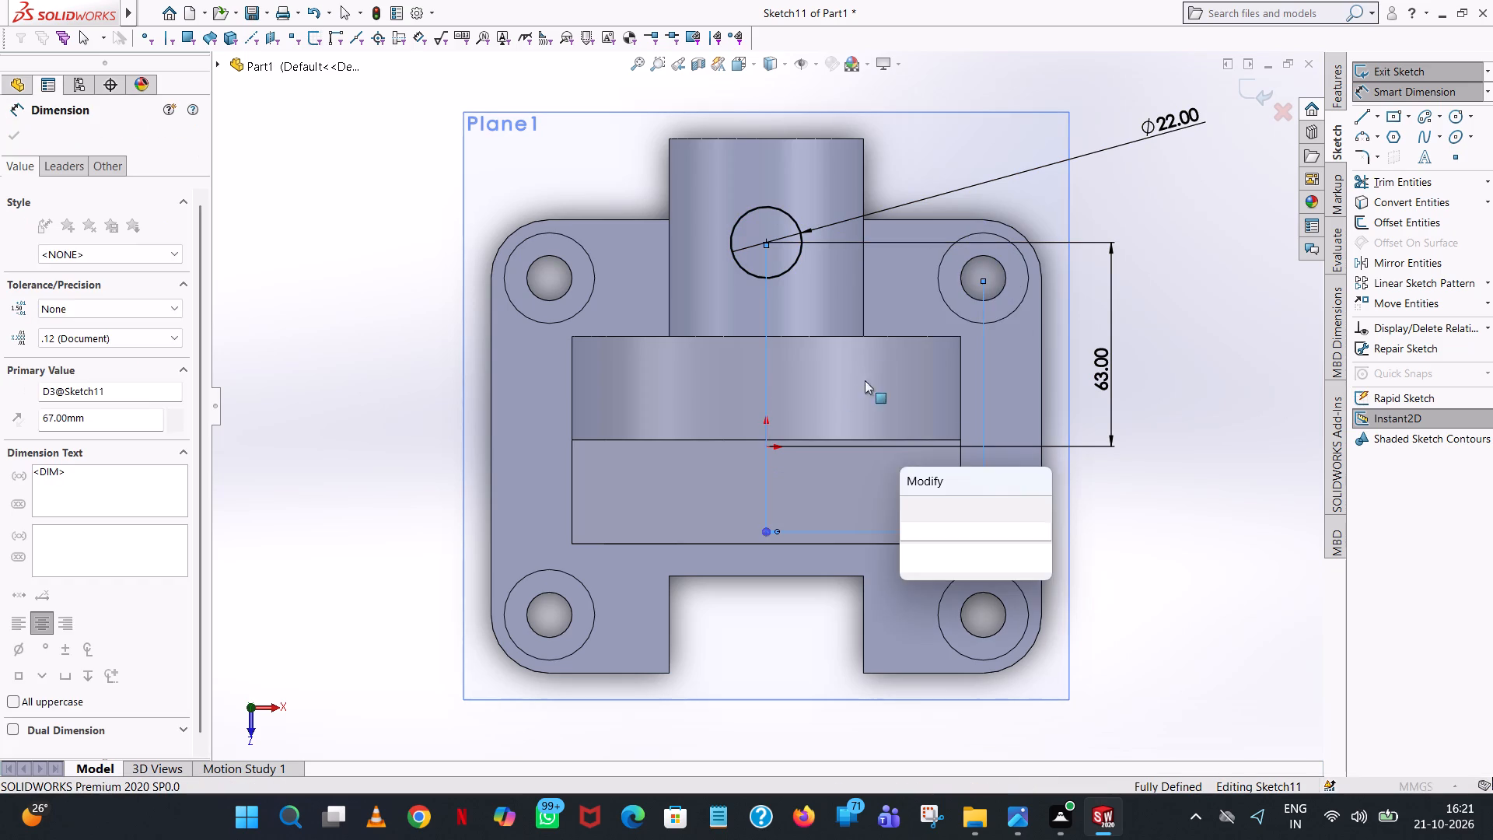
left_click(904, 509)
left_click(1191, 228)
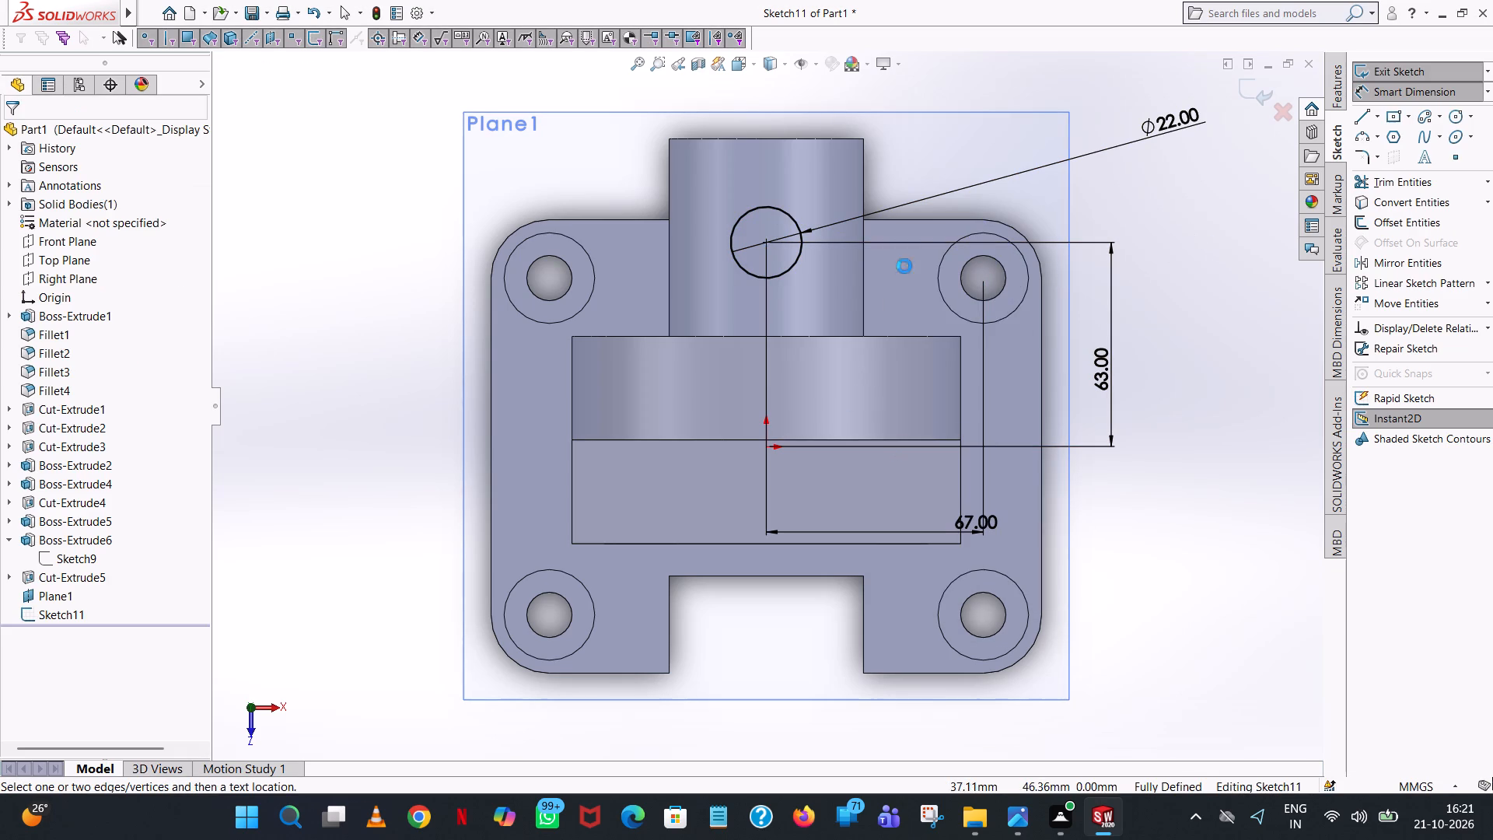
Examine from several angles how the sketched circle and its offset plane sit against the smaller boss's outer surface.
scroll(1121, 264, "up", 1)
middle_click_drag(1120, 264, 957, 215)
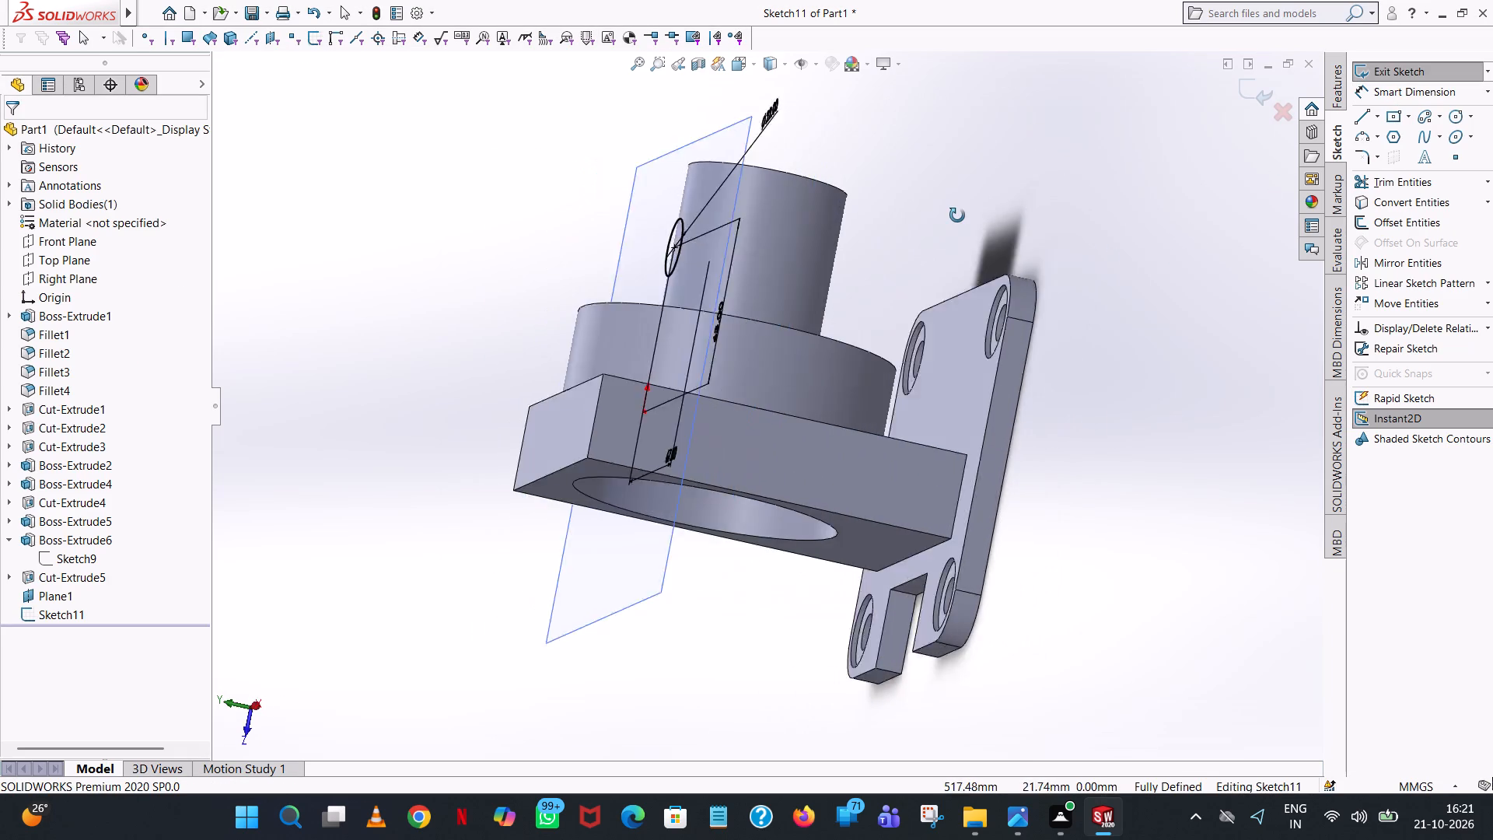
middle_click_drag(957, 215, 942, 373)
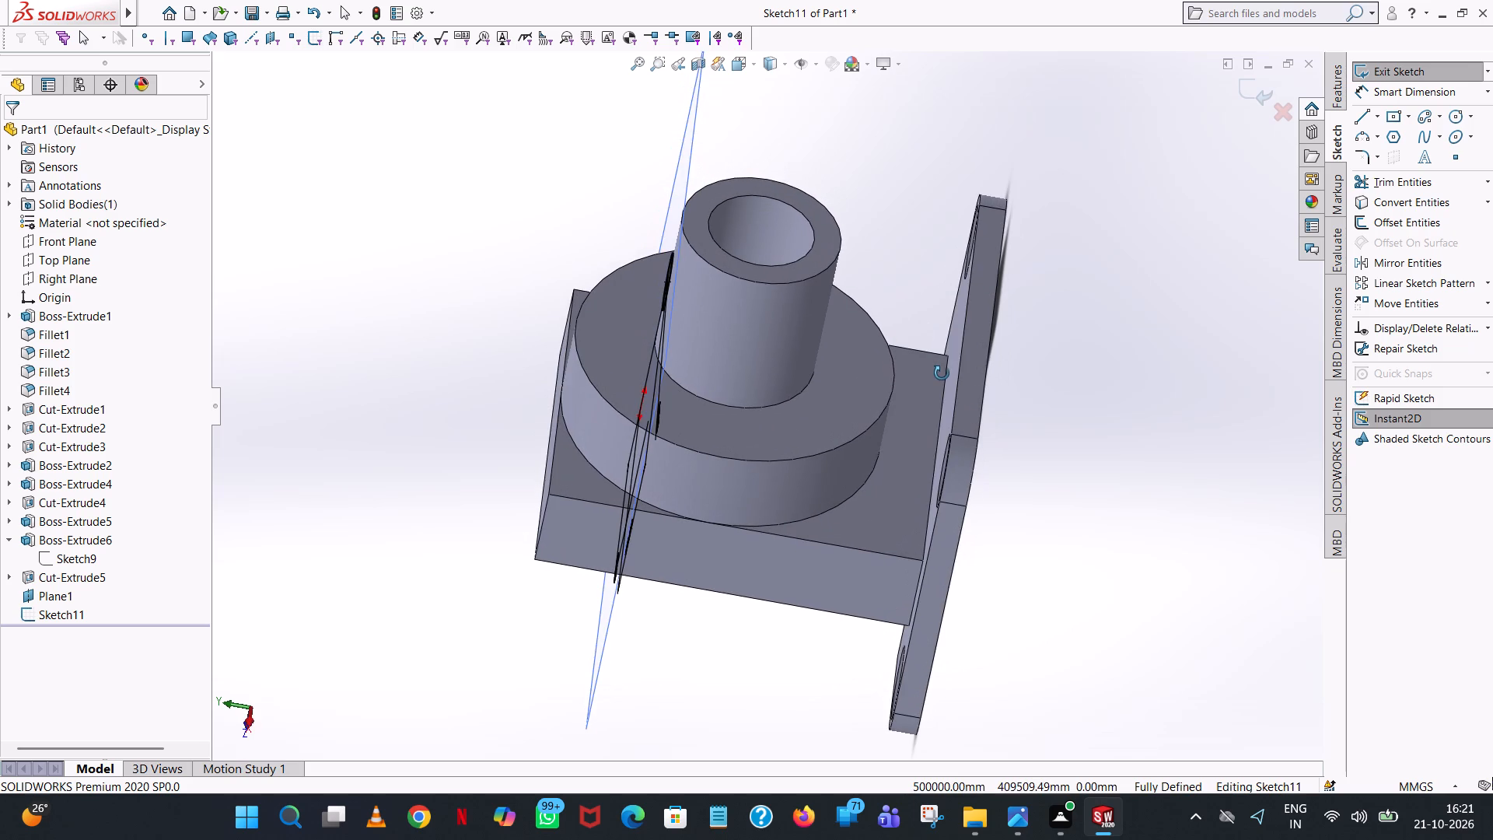
middle_click_drag(942, 373, 929, 366)
scroll(701, 277, "down", 7)
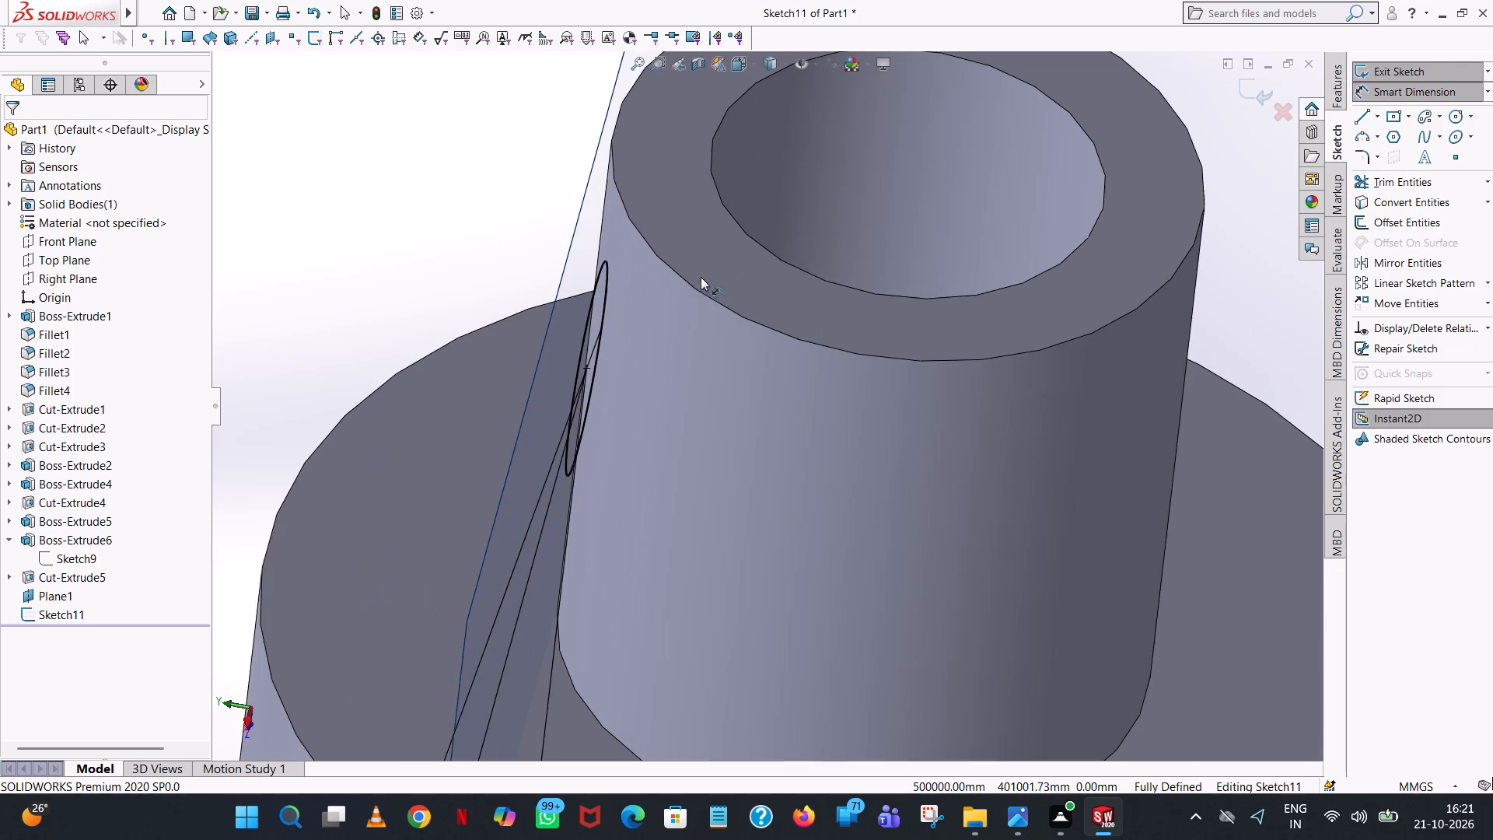
scroll(649, 313, "down", 1)
middle_click_drag(661, 315, 673, 289)
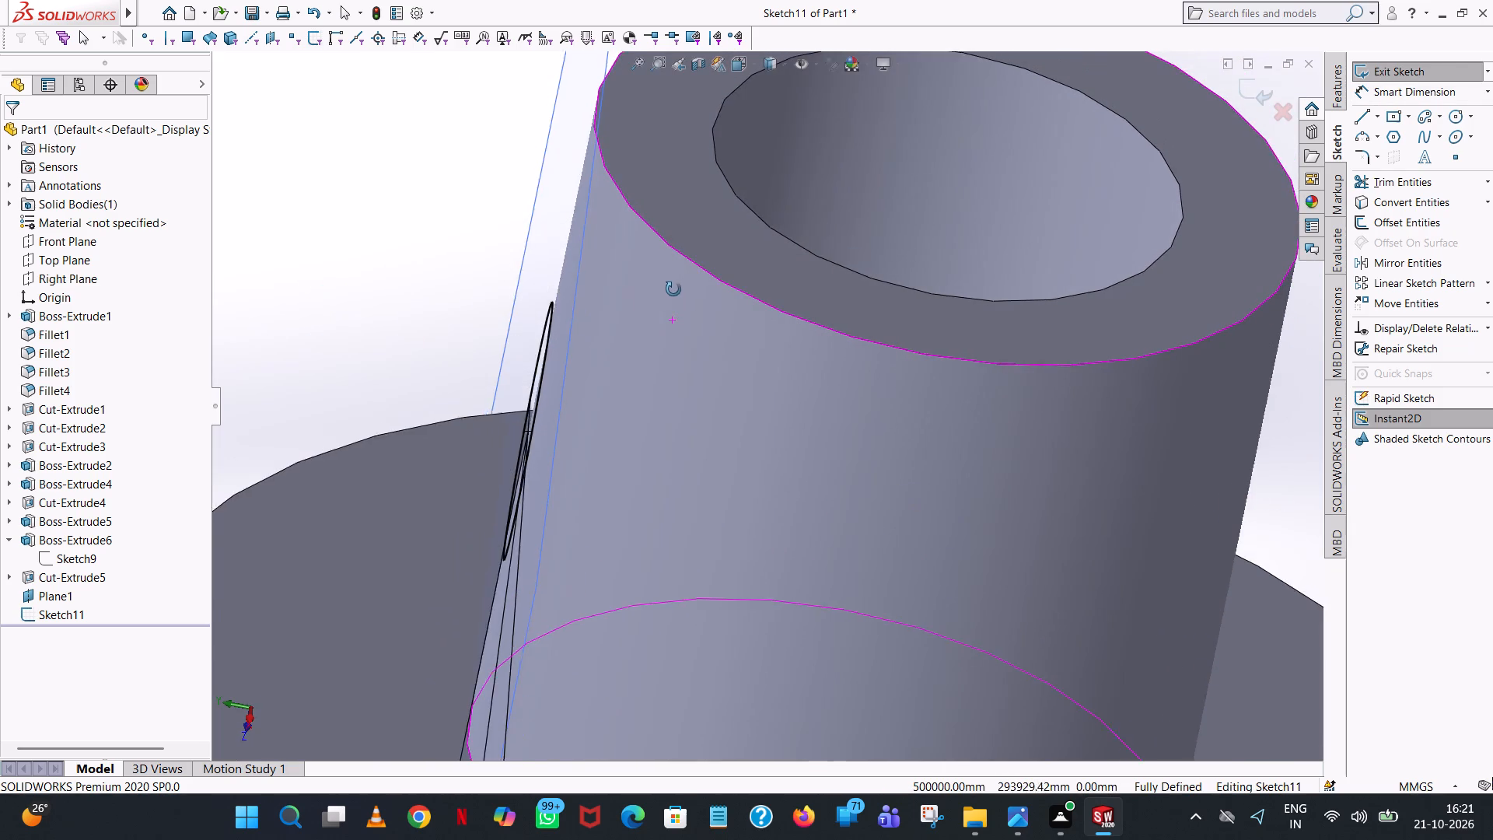
middle_click_drag(673, 289, 668, 303)
scroll(673, 299, "up", 5)
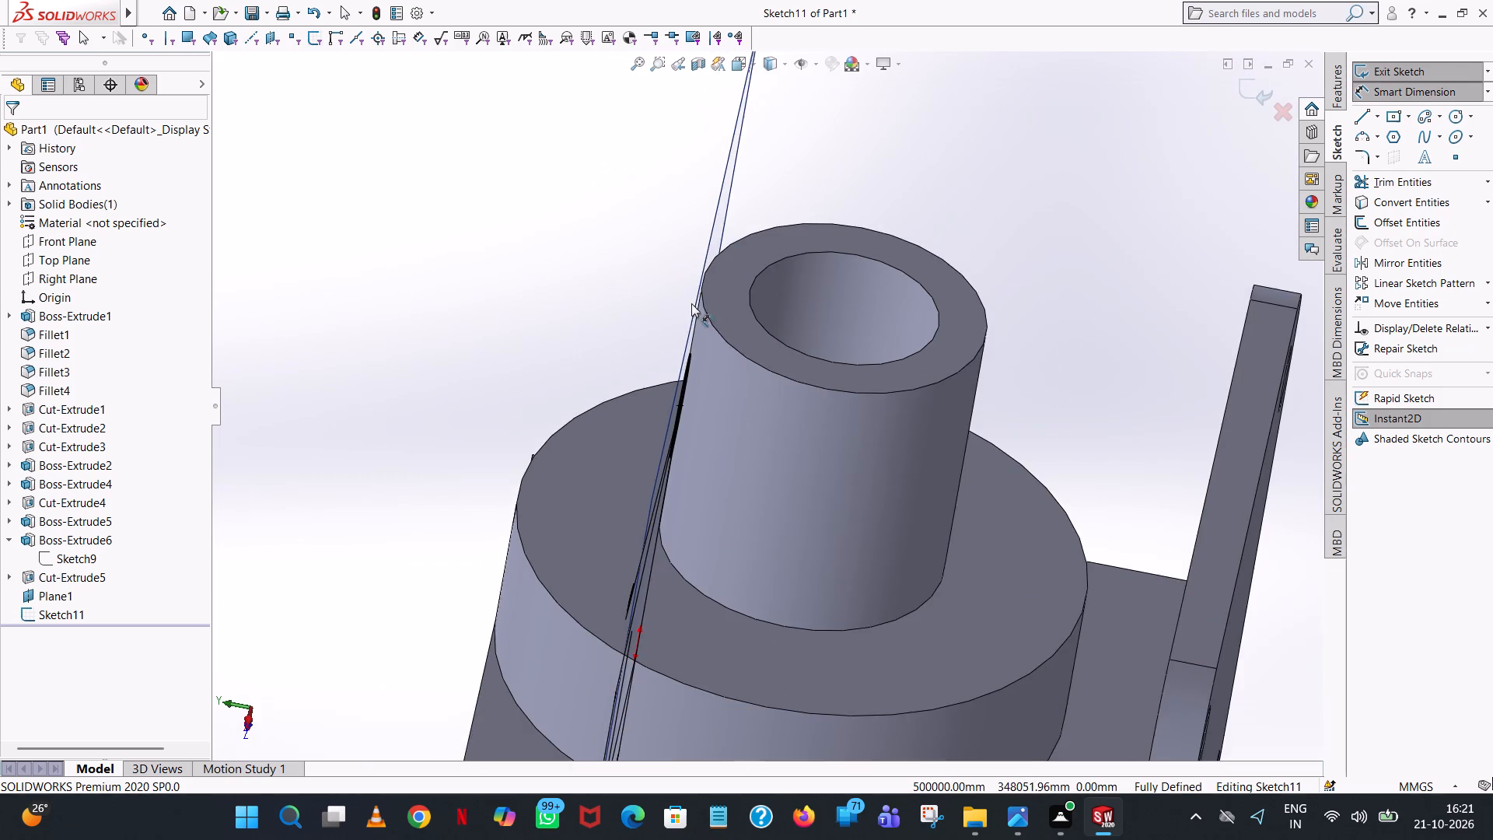
scroll(745, 344, "up", 3)
middle_click_drag(802, 367, 838, 303)
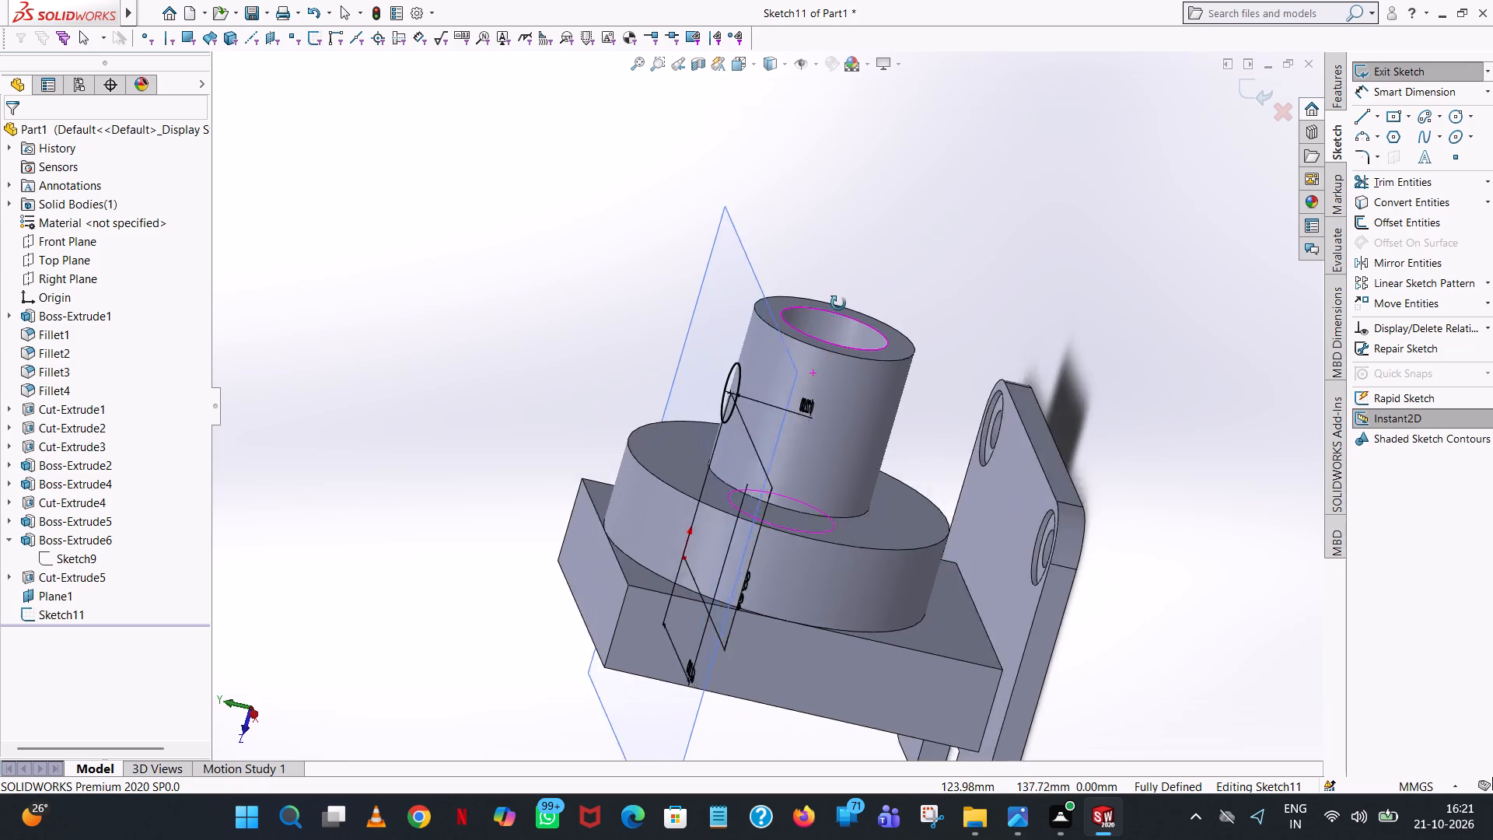
middle_click_drag(838, 303, 974, 121)
scroll(838, 300, "up", 1)
scroll(861, 219, "up", 1)
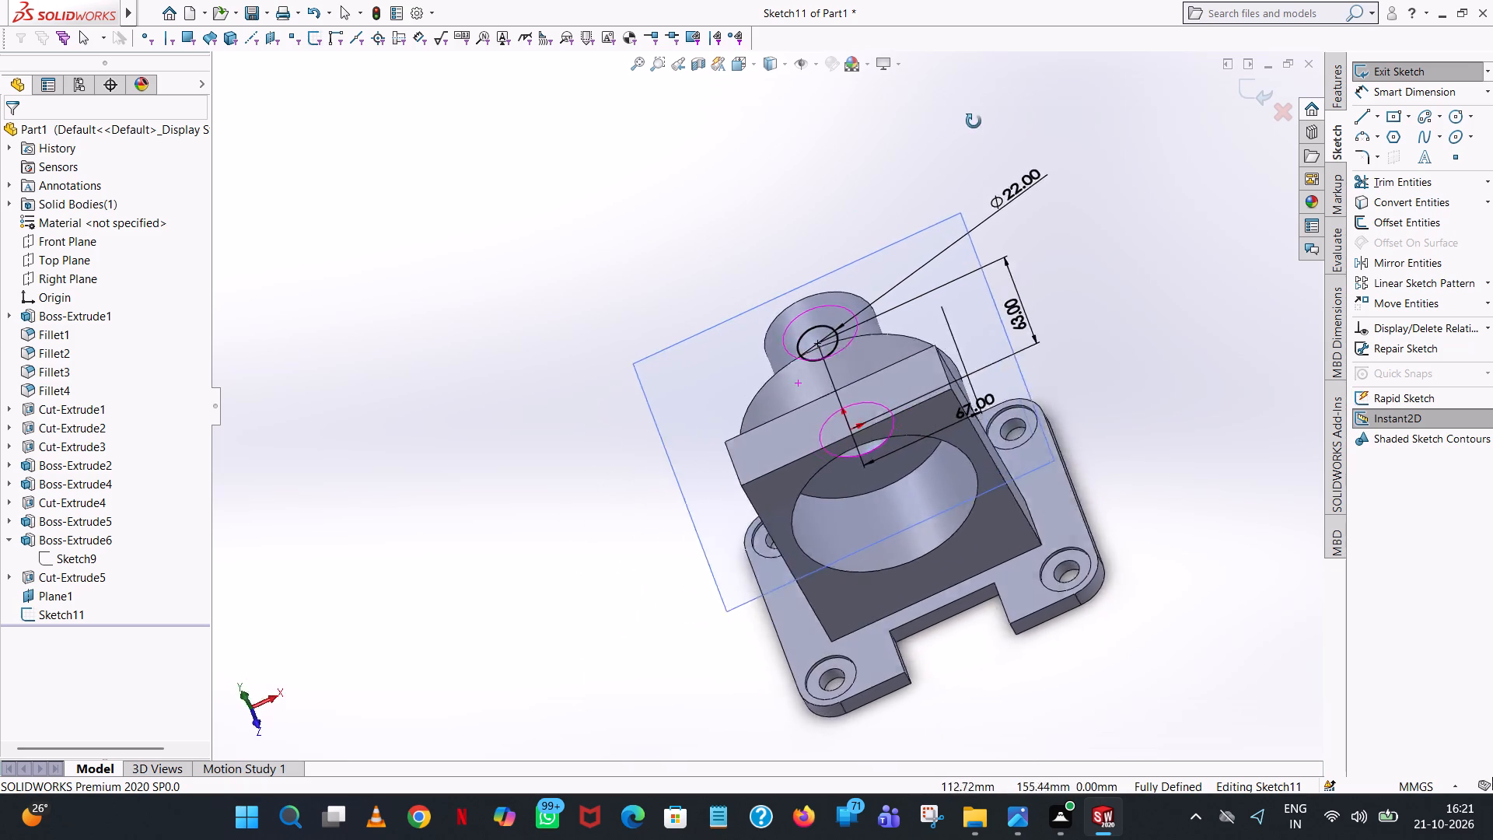
middle_click_drag(974, 121, 1251, 187)
scroll(1251, 187, "up", 1)
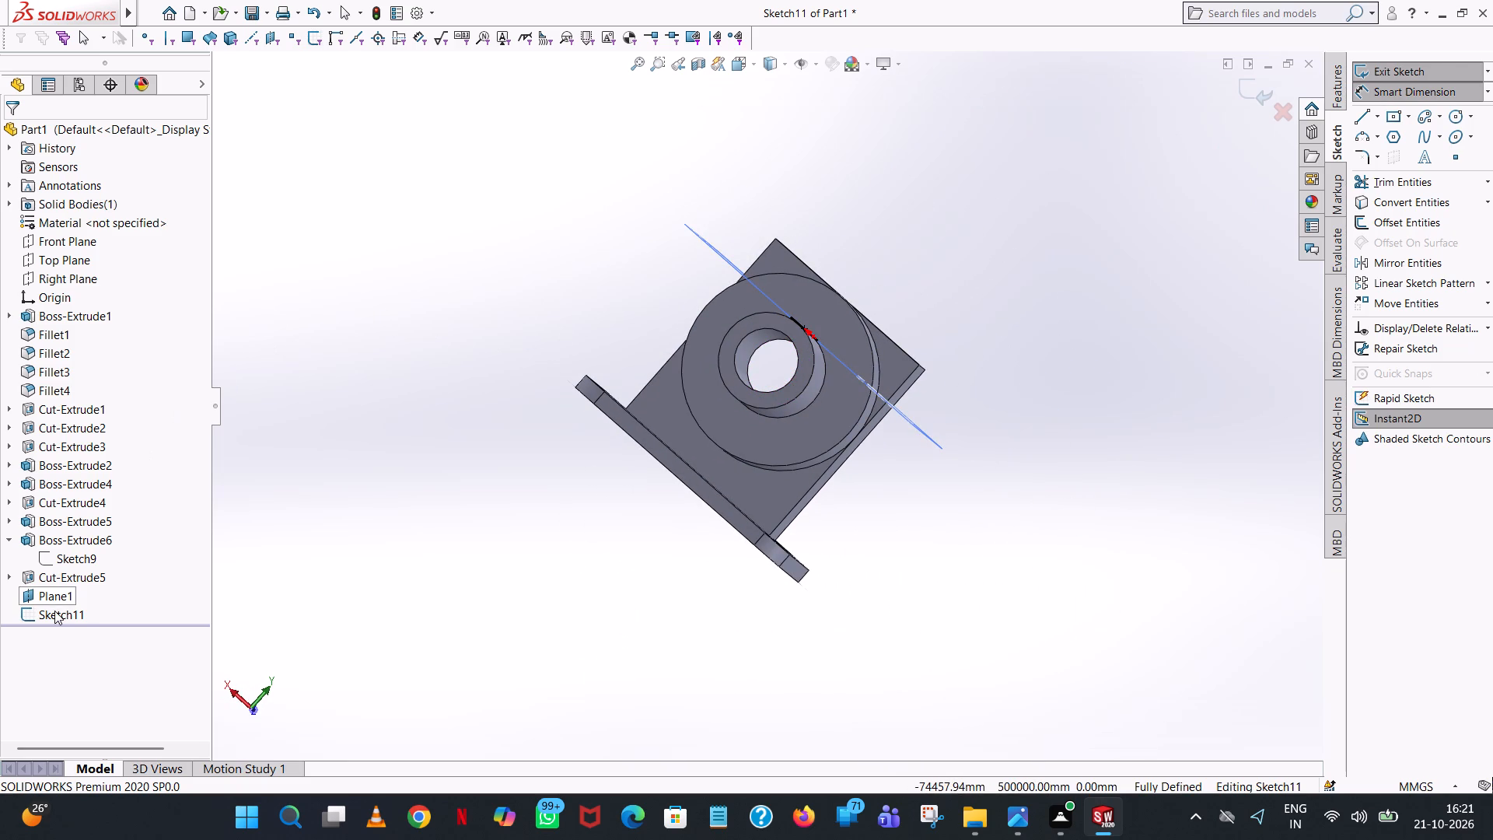
left_click(53, 590)
left_click(58, 601)
left_click(51, 590)
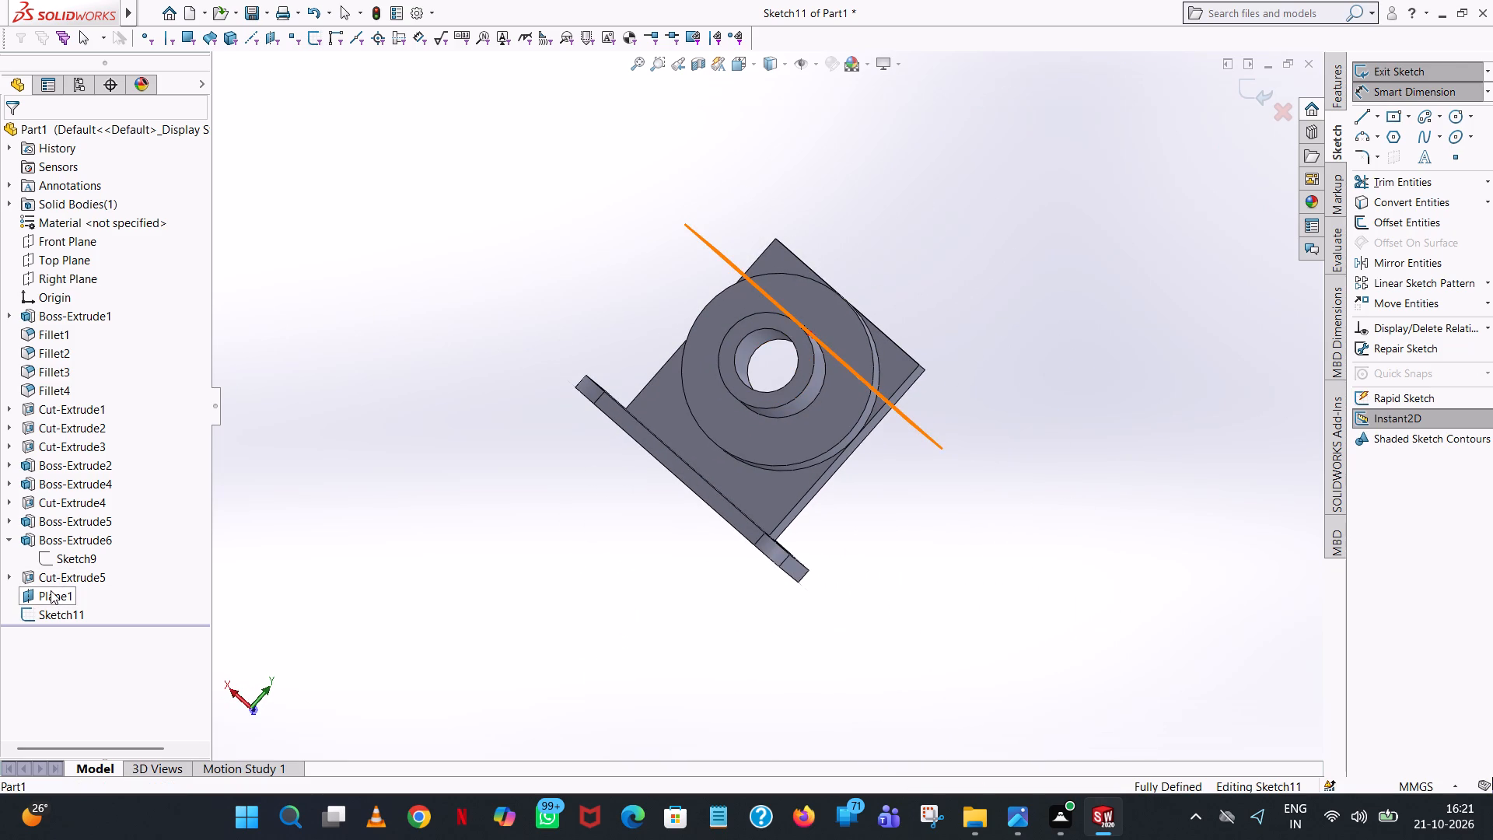
middle_click_drag(942, 254, 812, 248)
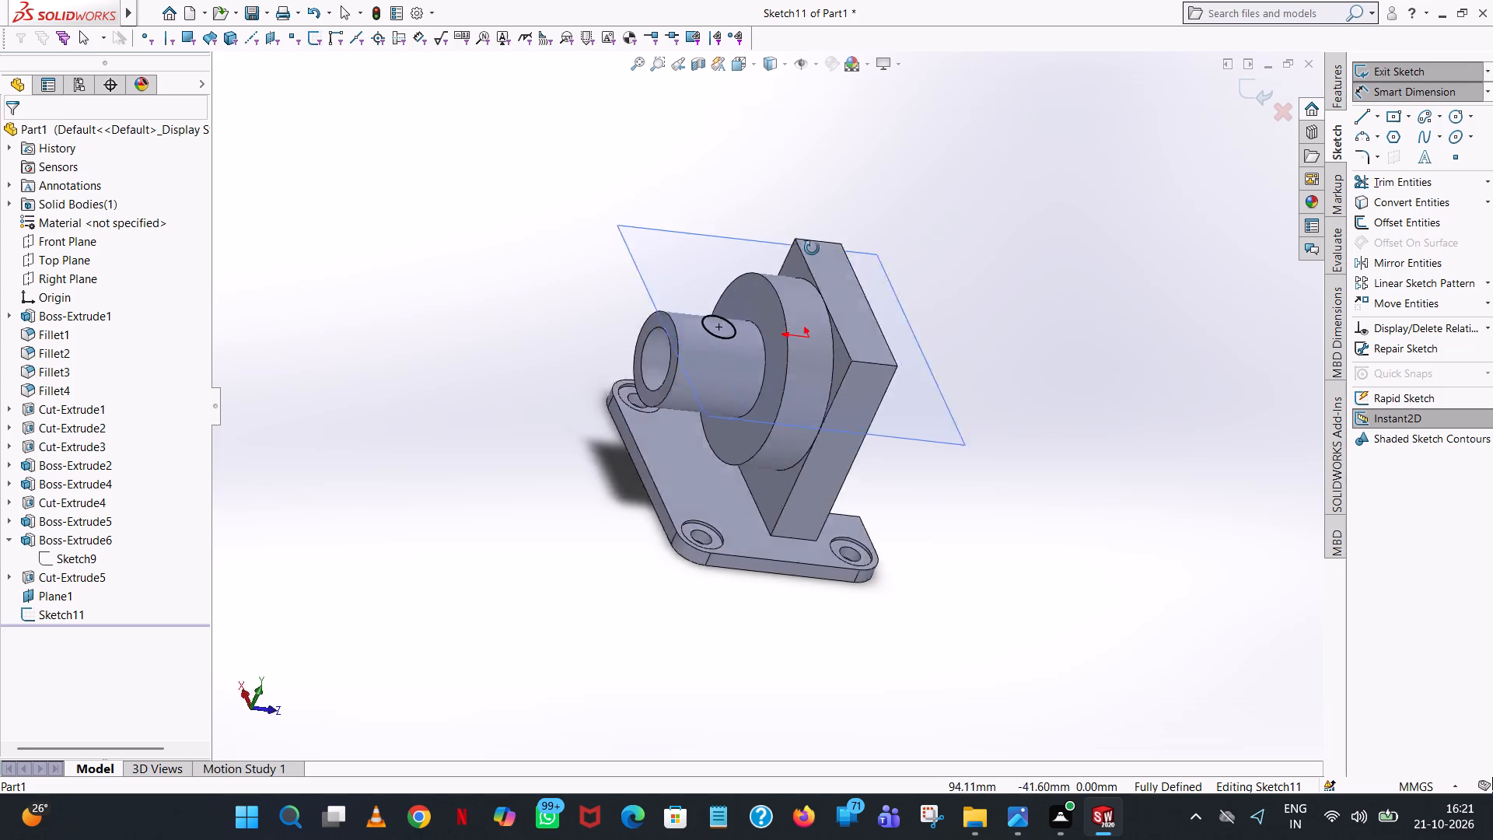
middle_click_drag(812, 248, 827, 236)
scroll(754, 319, "down", 3)
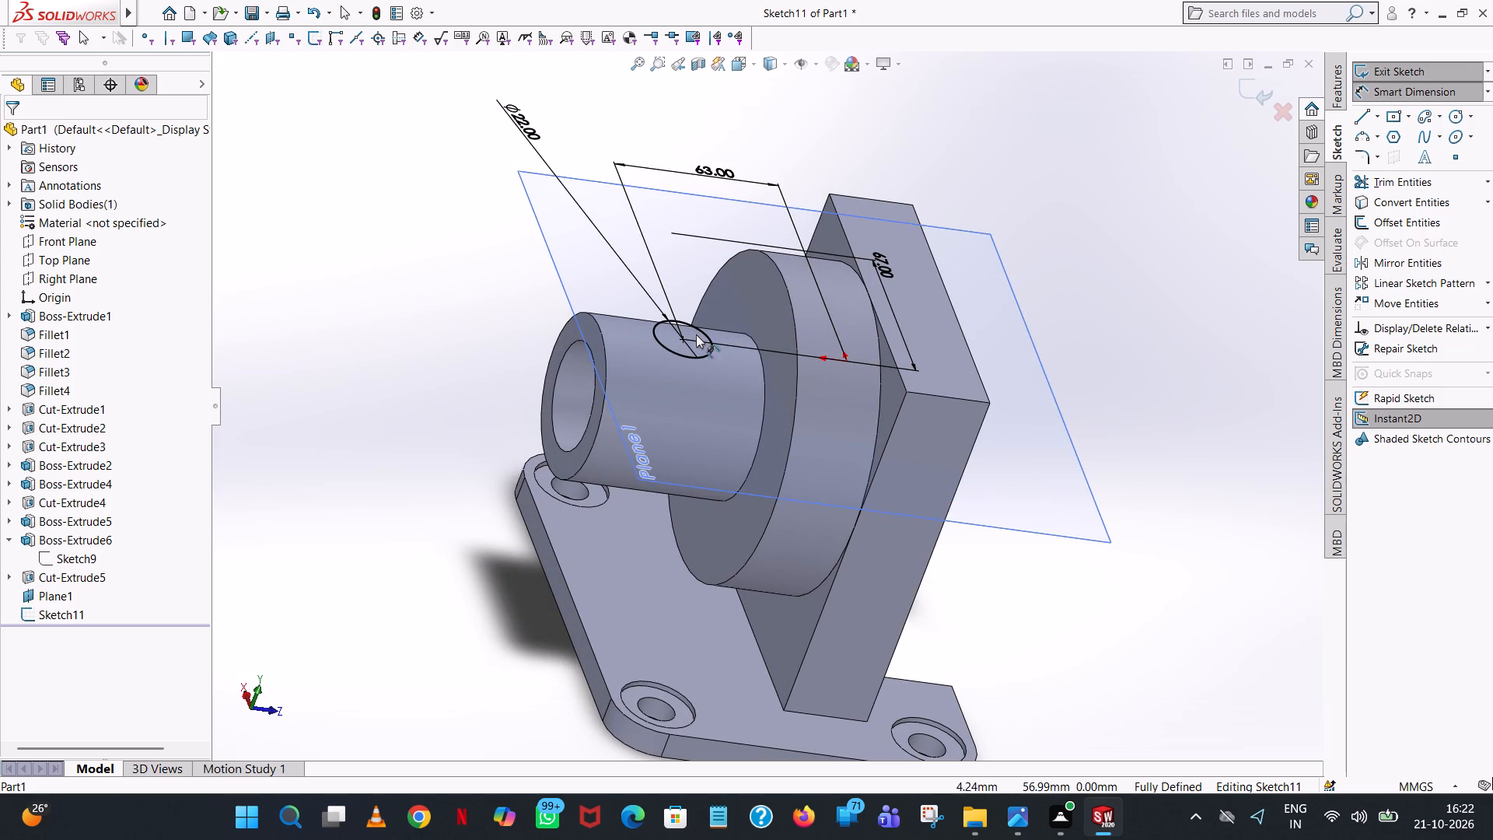
scroll(698, 334, "down", 9)
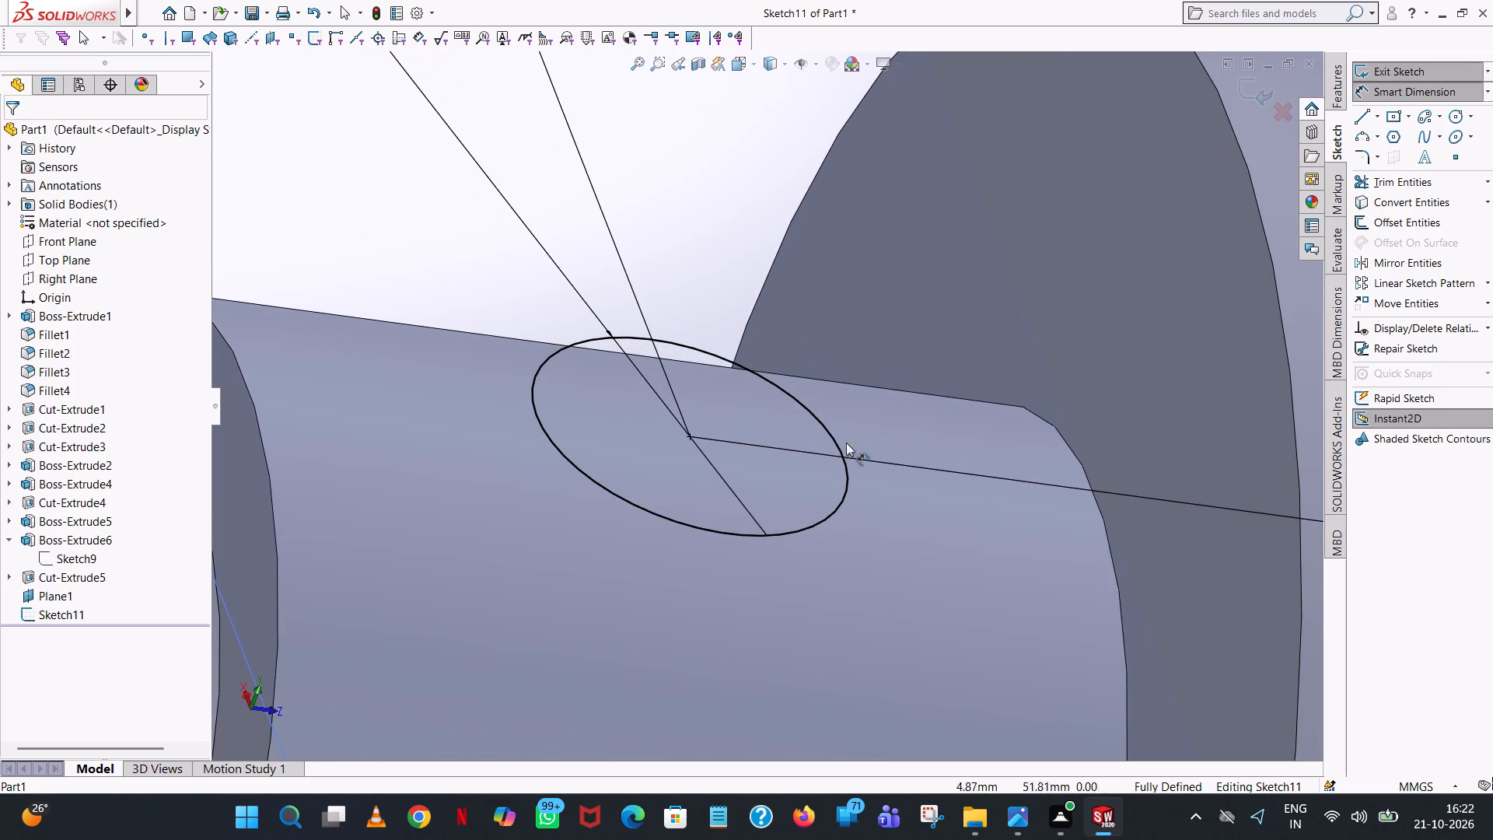
middle_click_drag(915, 509, 985, 376)
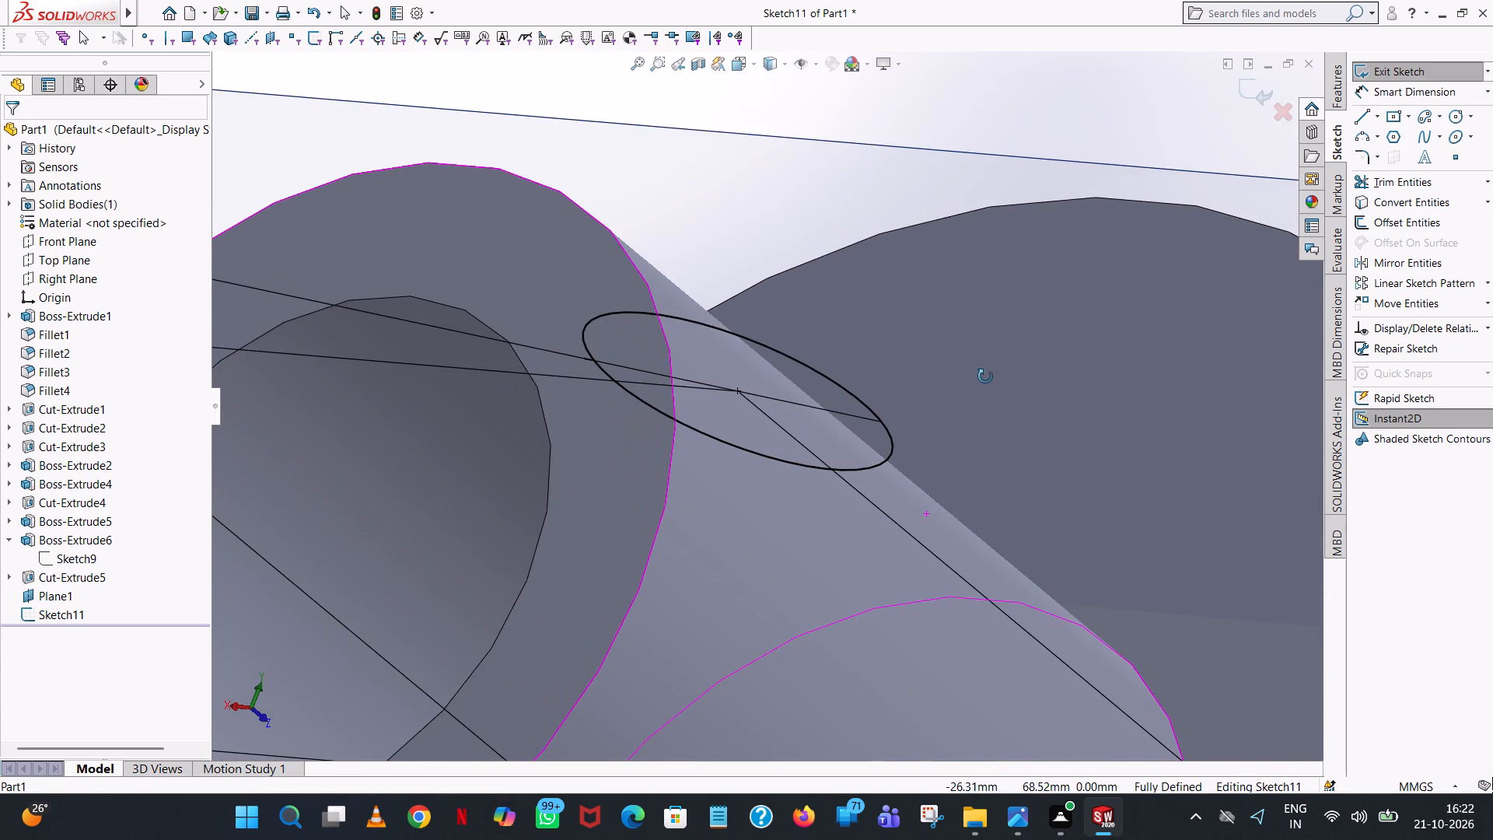
middle_click_drag(985, 376, 1077, 473)
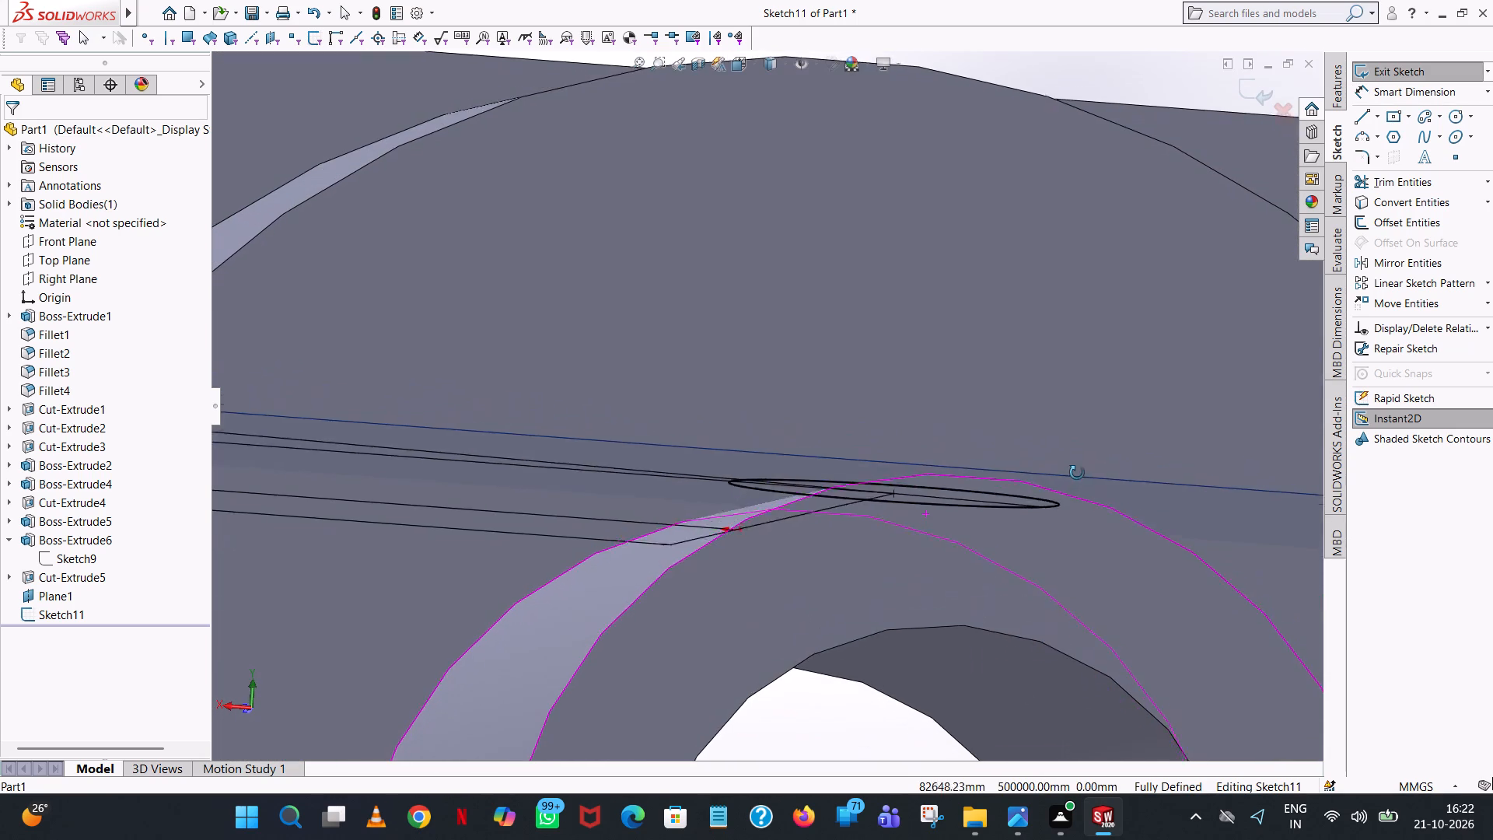
middle_click_drag(1077, 473, 1061, 478)
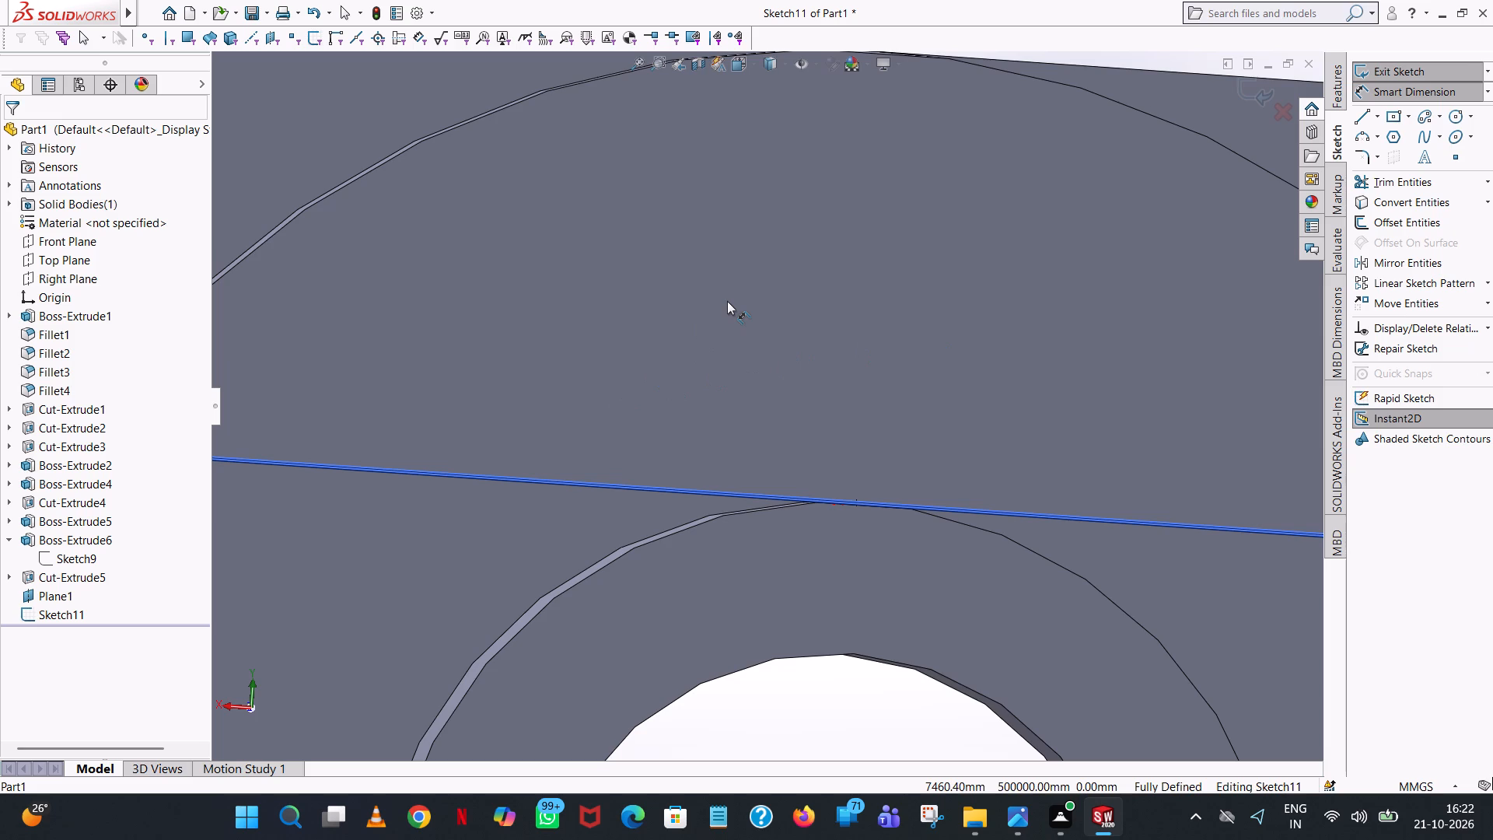
scroll(1280, 289, "up", 4)
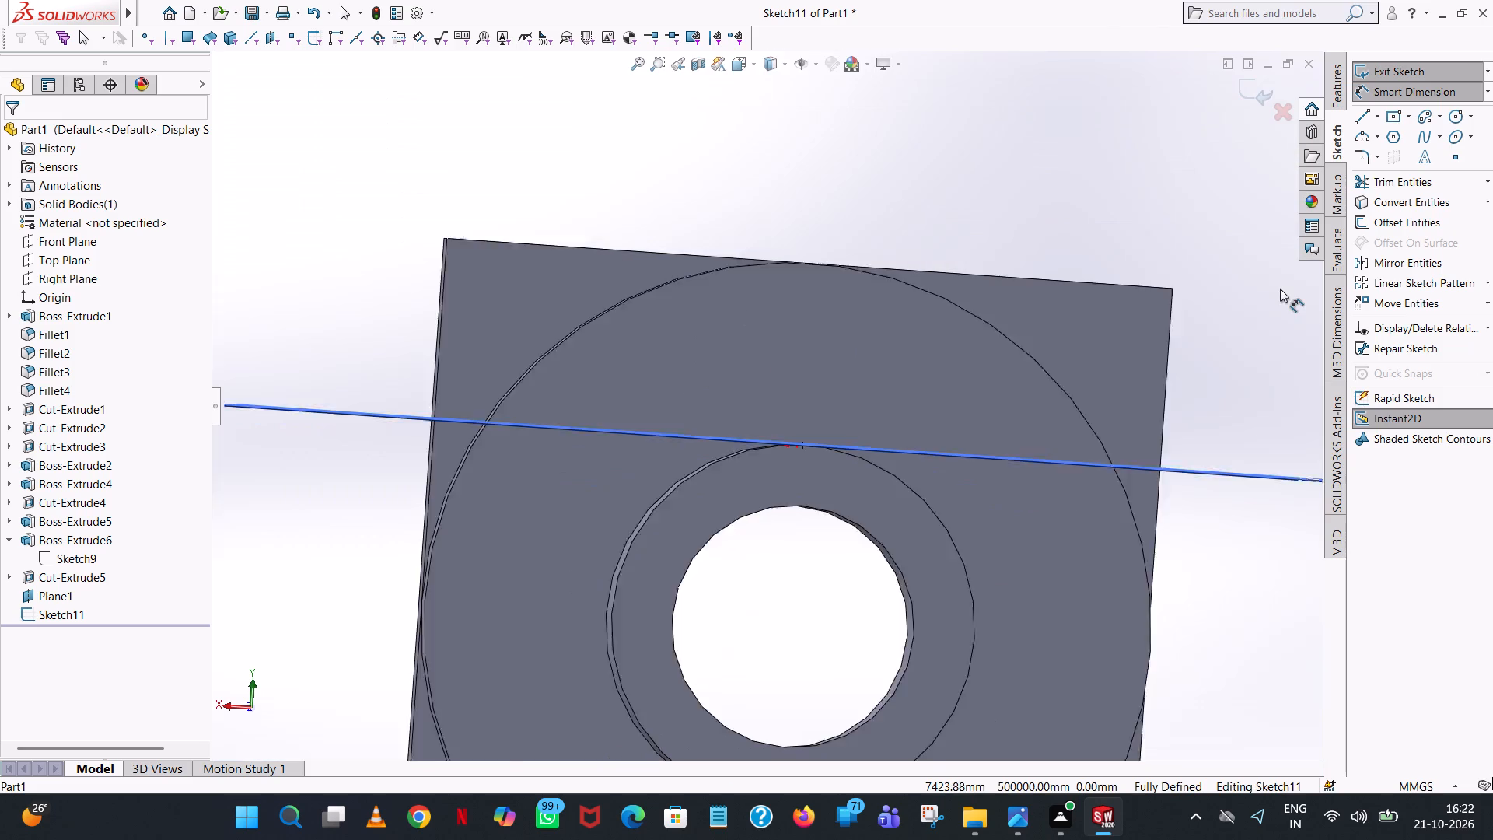
scroll(1280, 289, "up", 3)
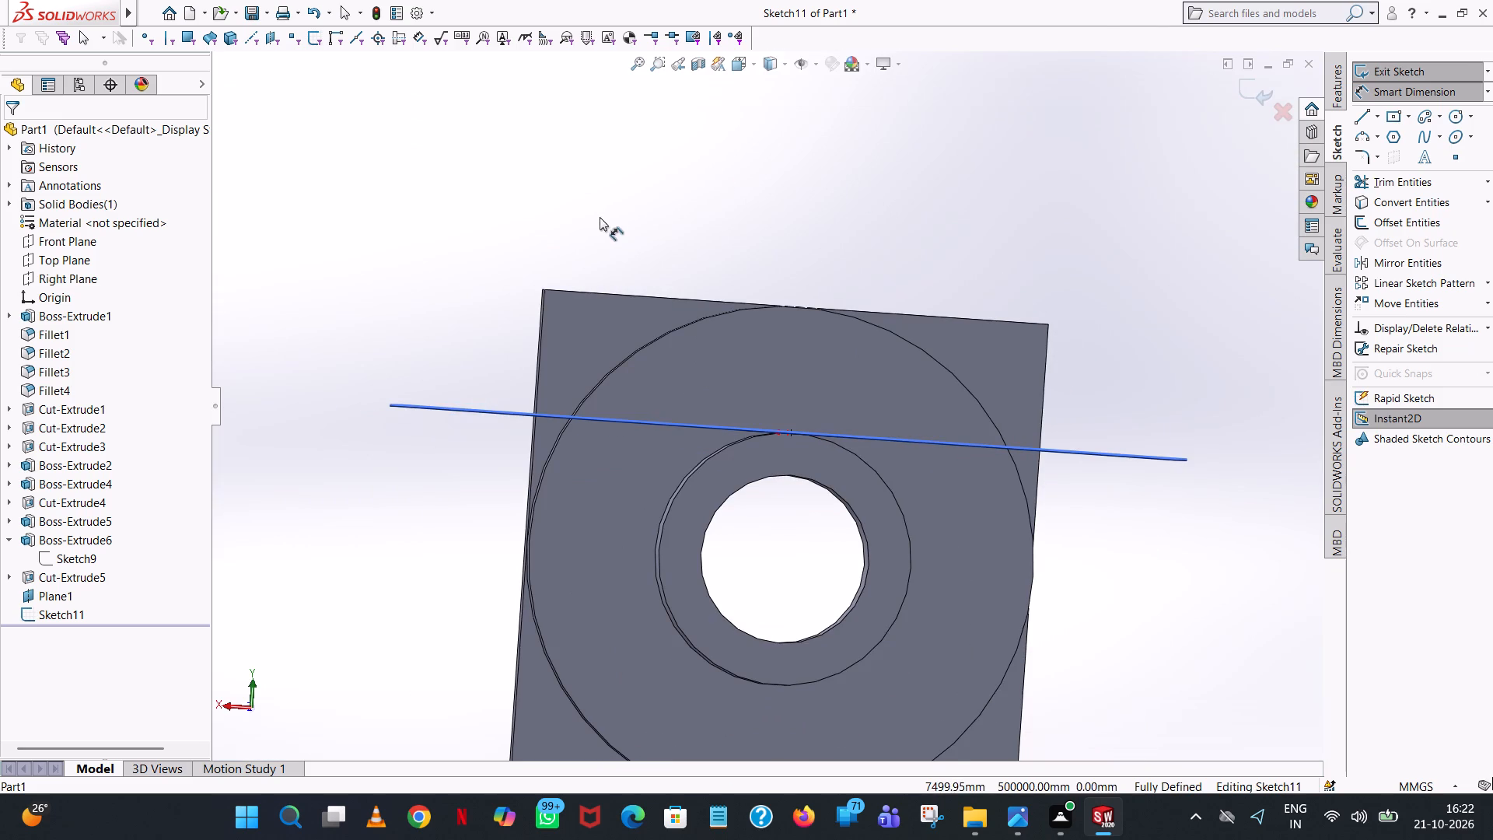
middle_click_drag(615, 234, 642, 255)
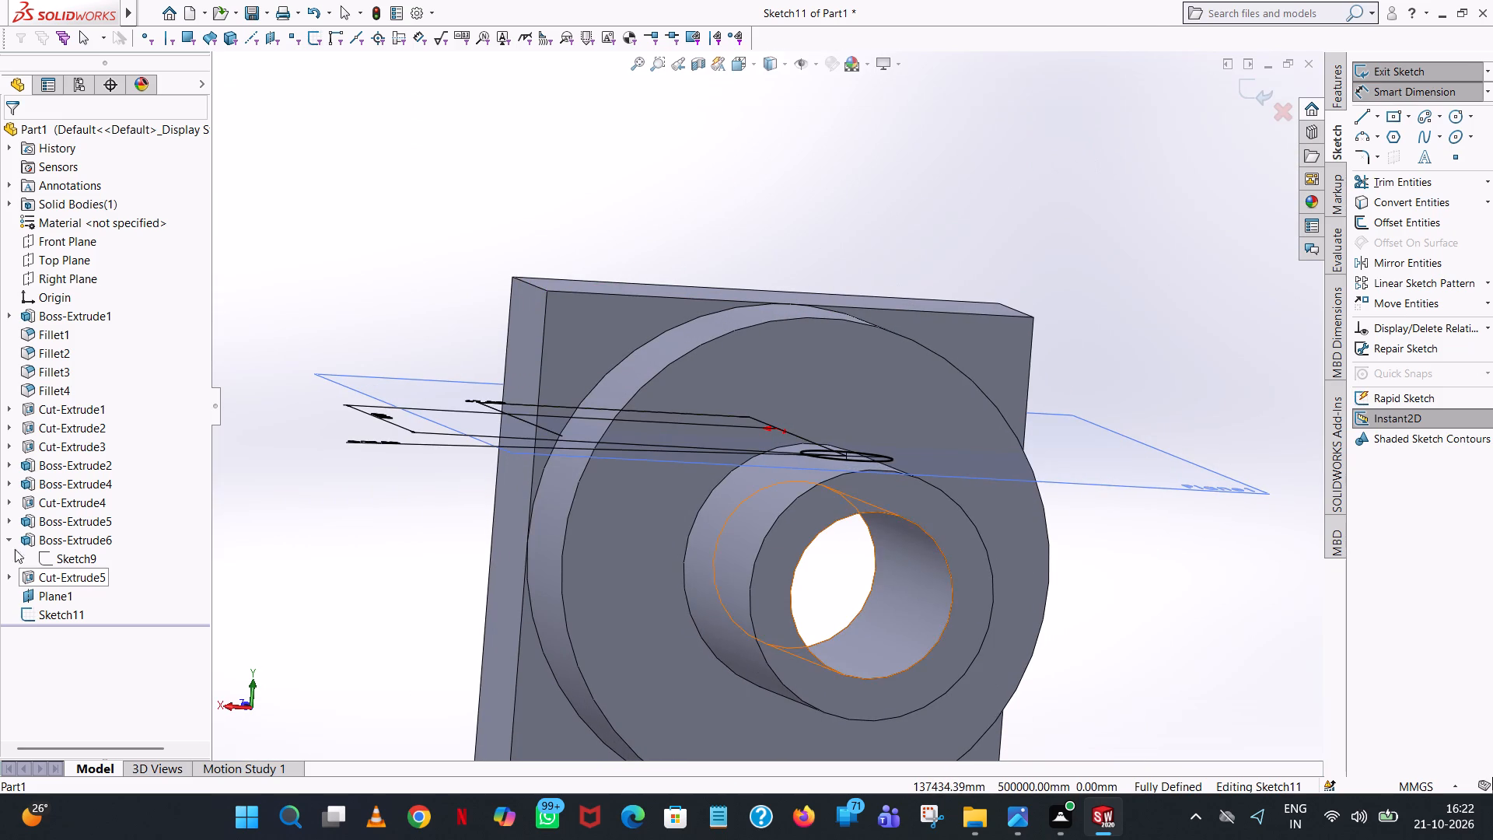
right_click(0, 515)
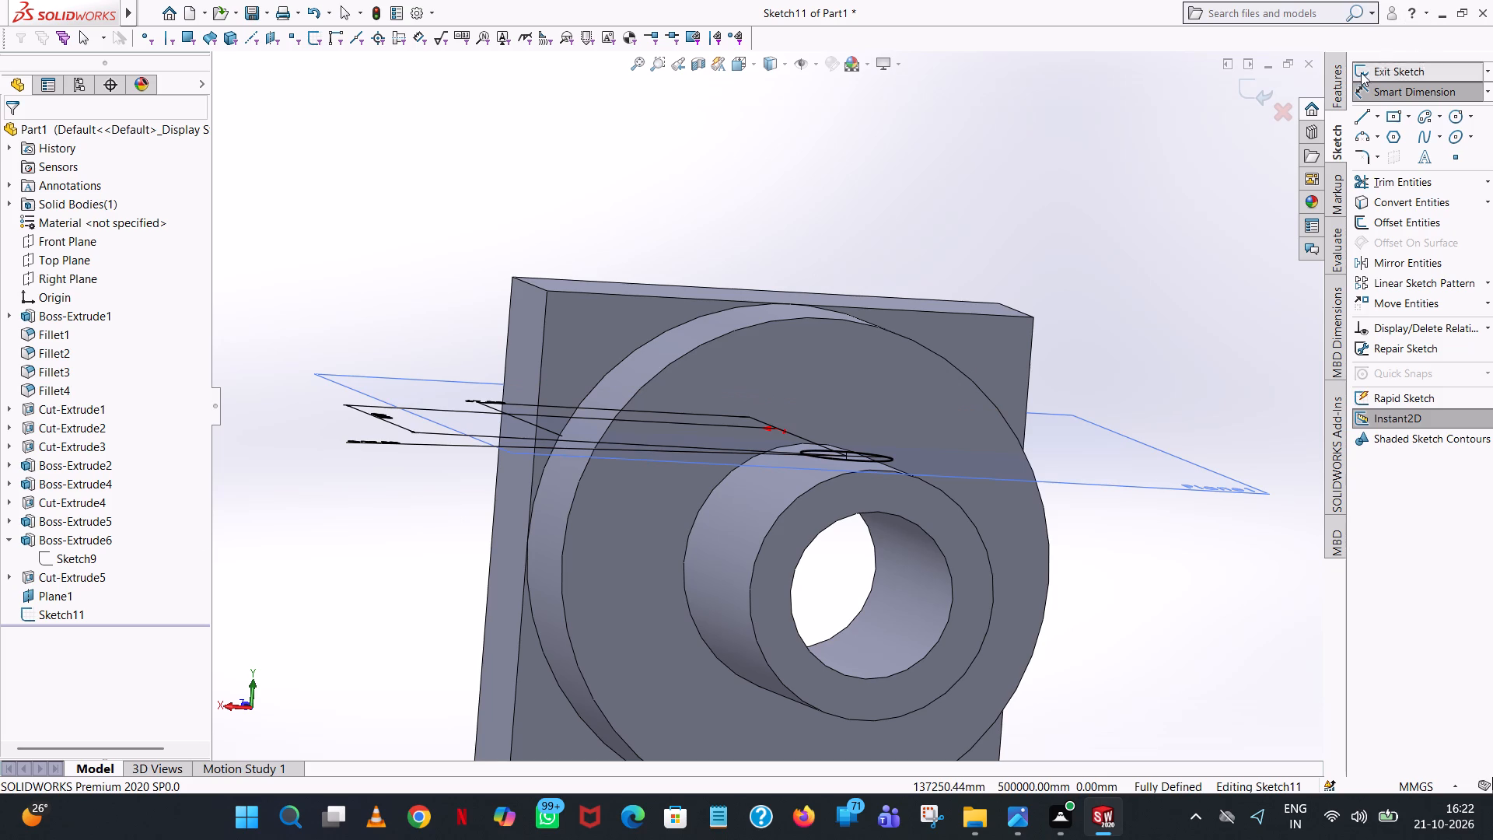
Extrude the circle above the smaller end boss 8 mm upward as a blind boss with merged result.
left_click(1334, 92)
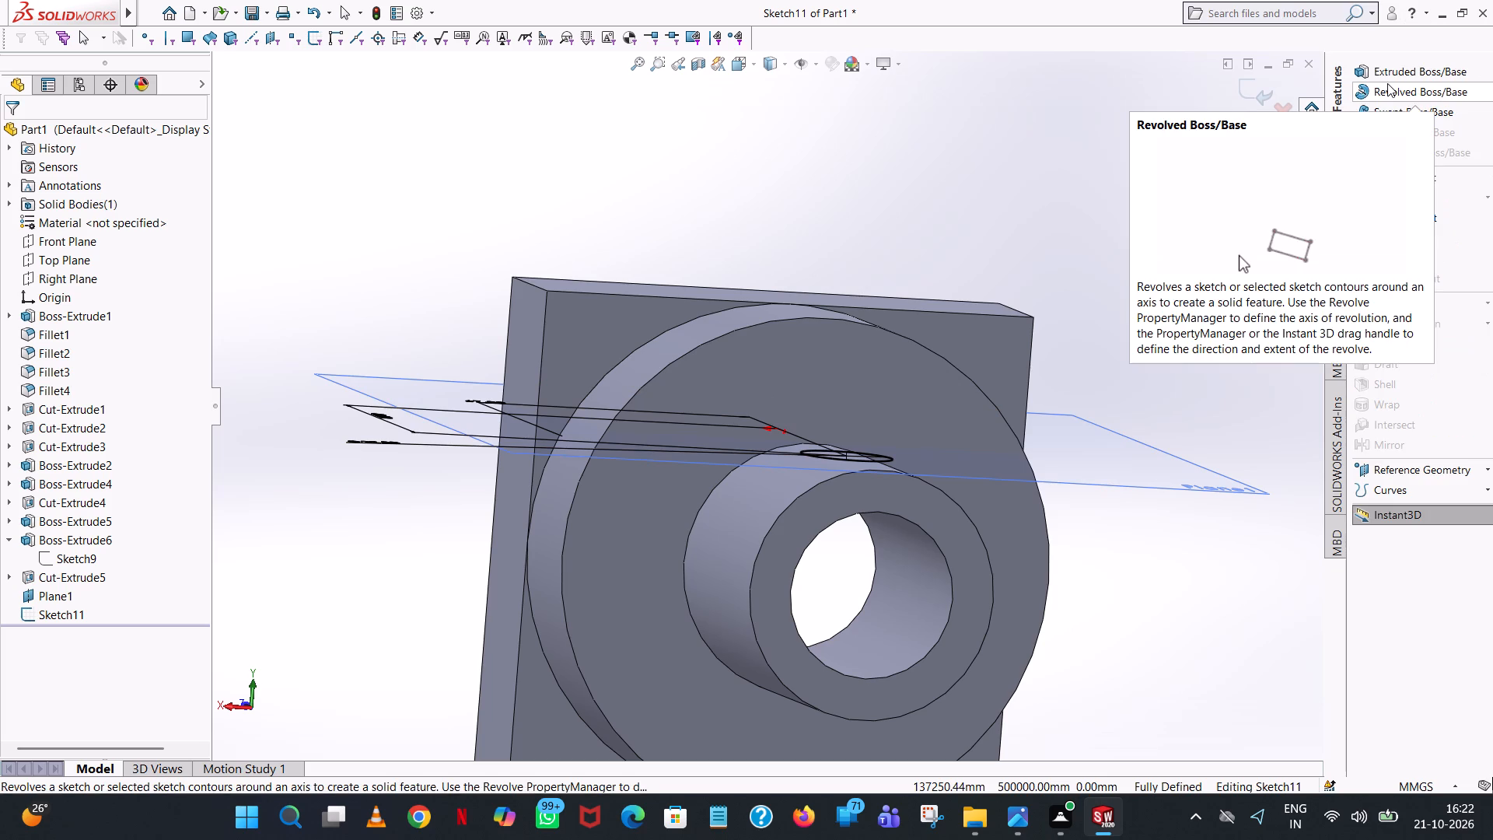
left_click(1410, 65)
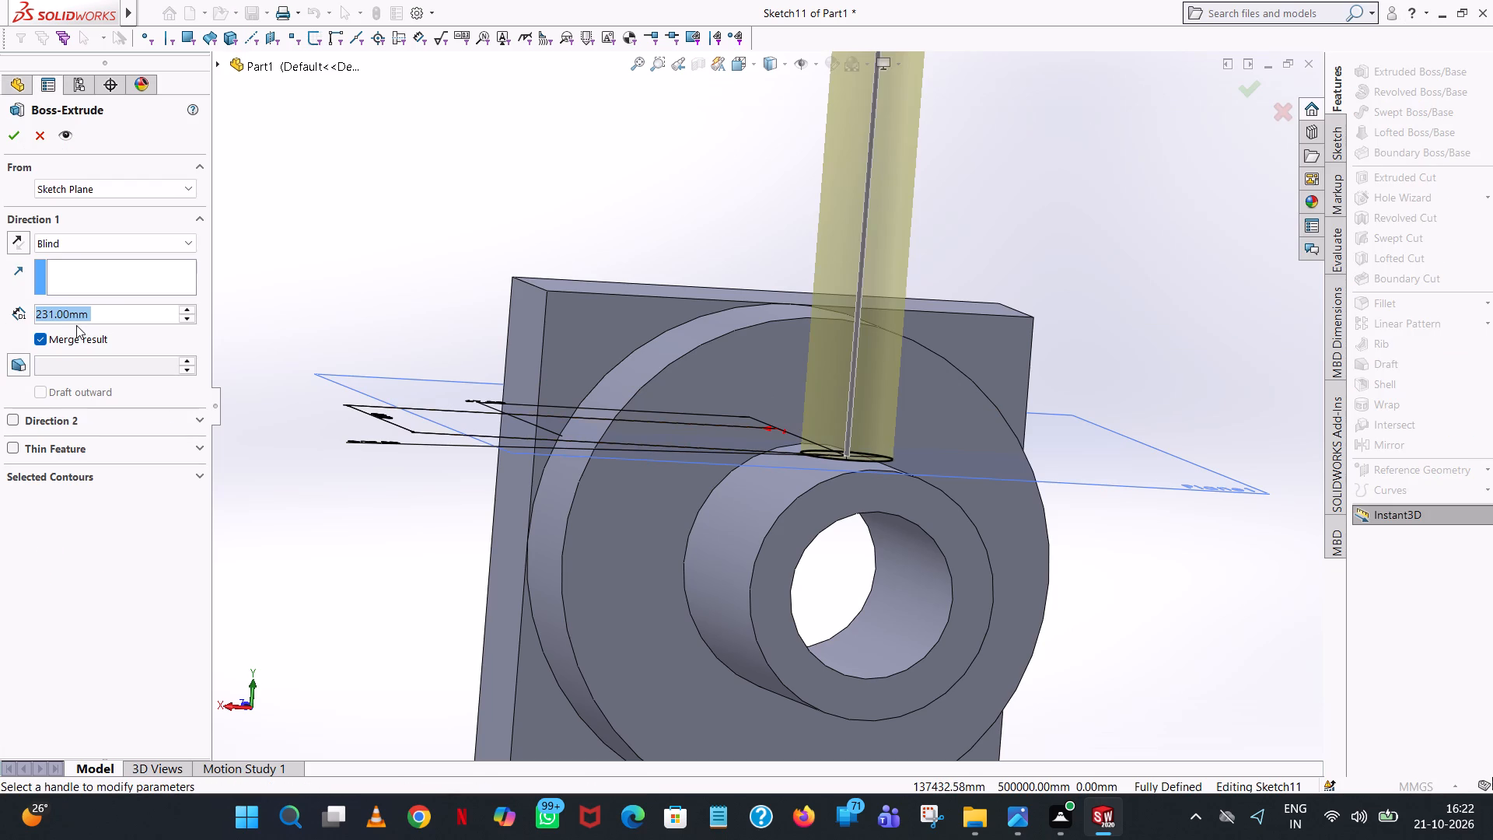
key("3")
key("Return")
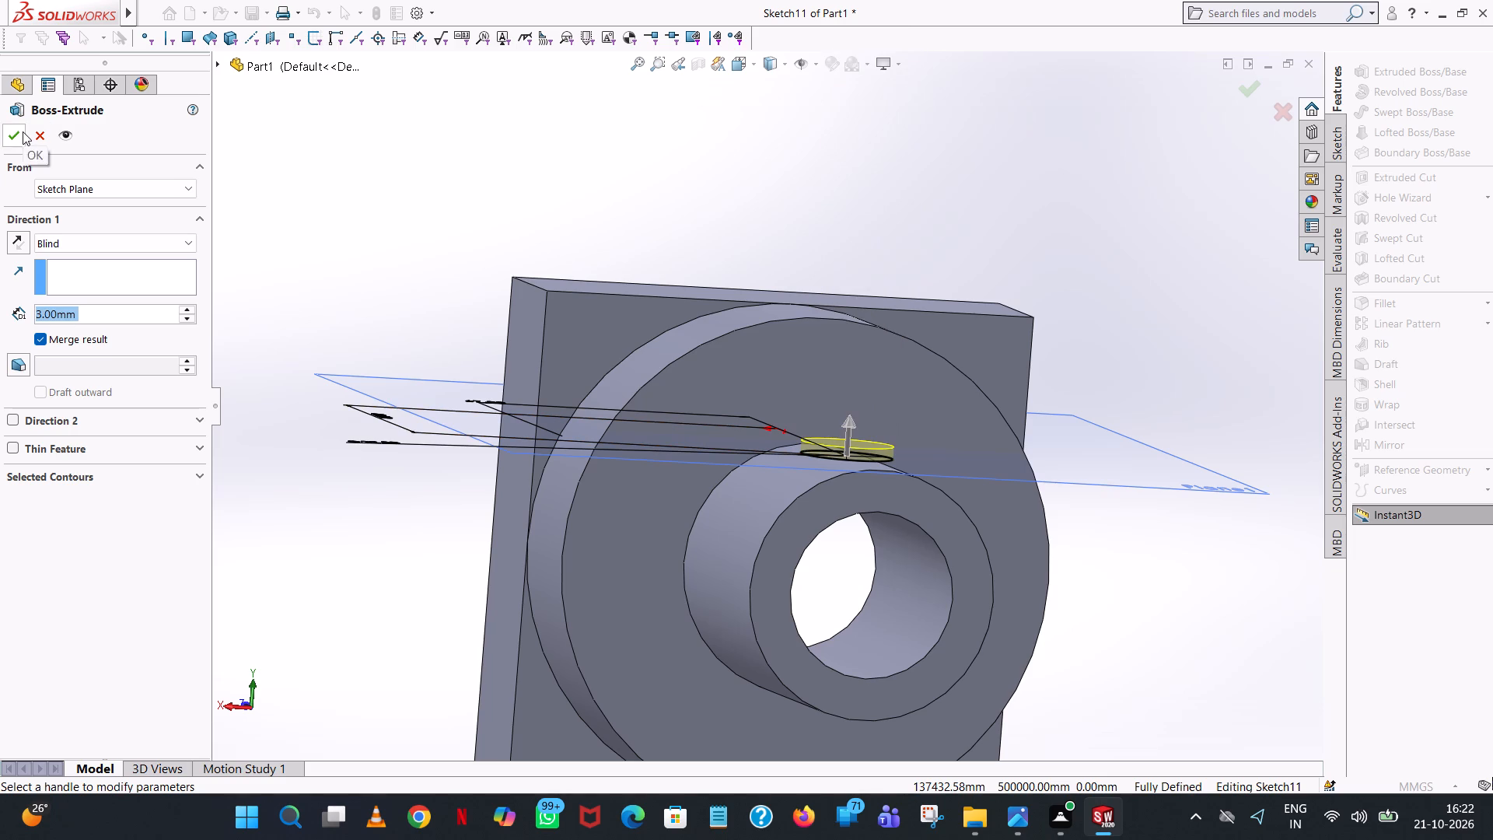
left_click(103, 315)
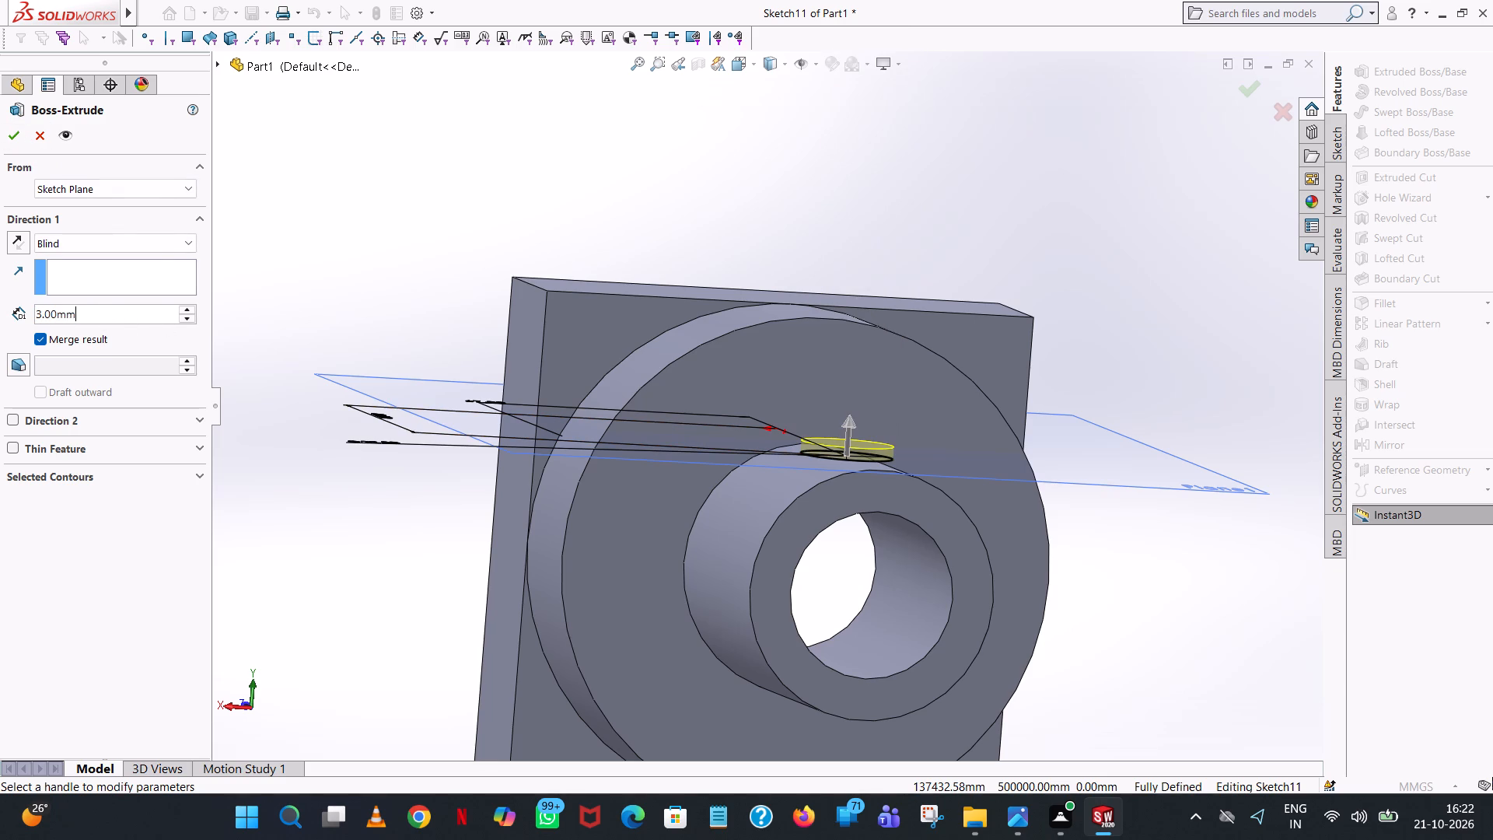
type("+8")
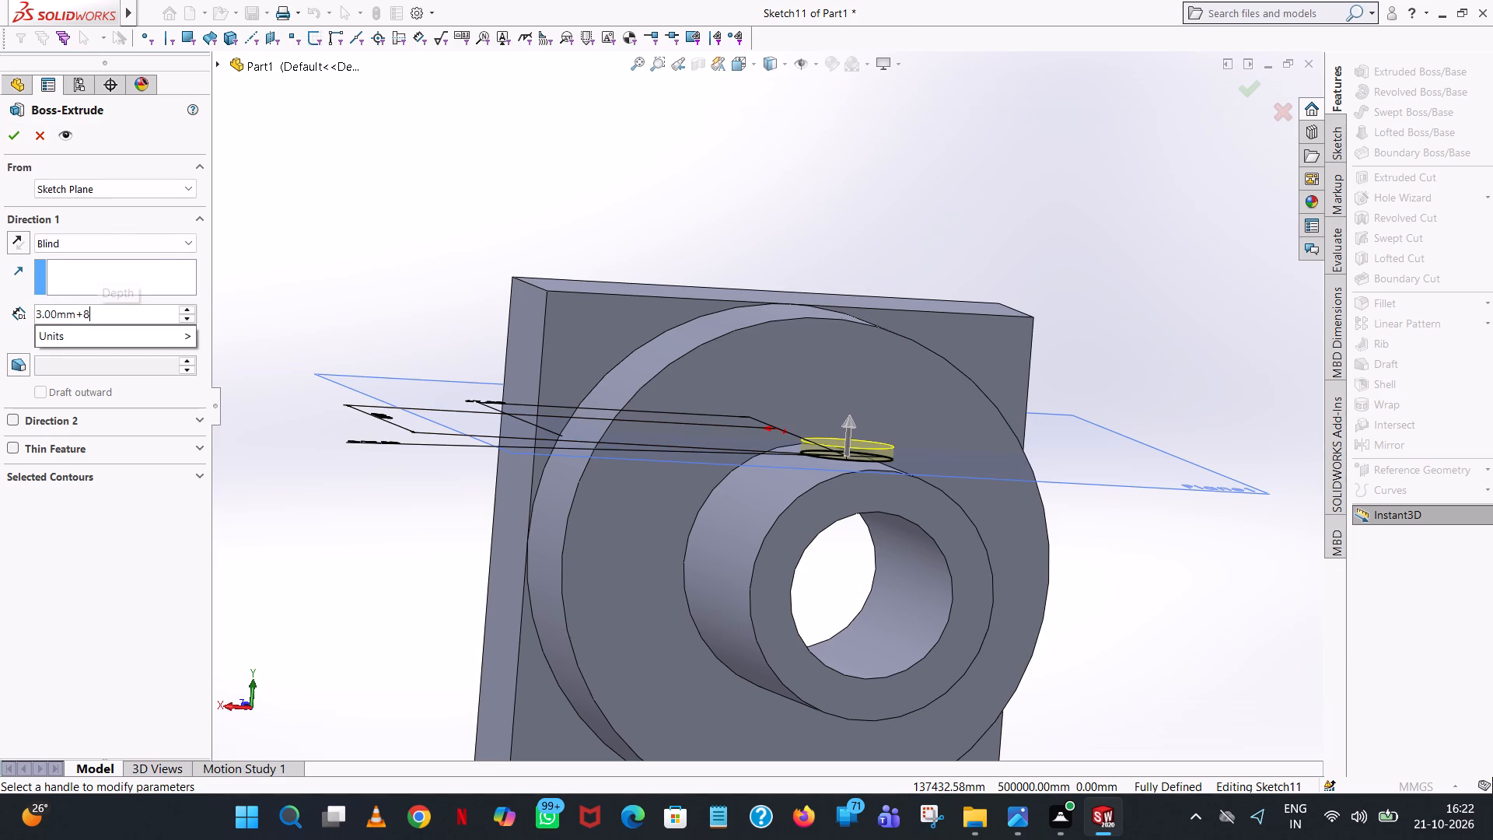
key("BackSpace")
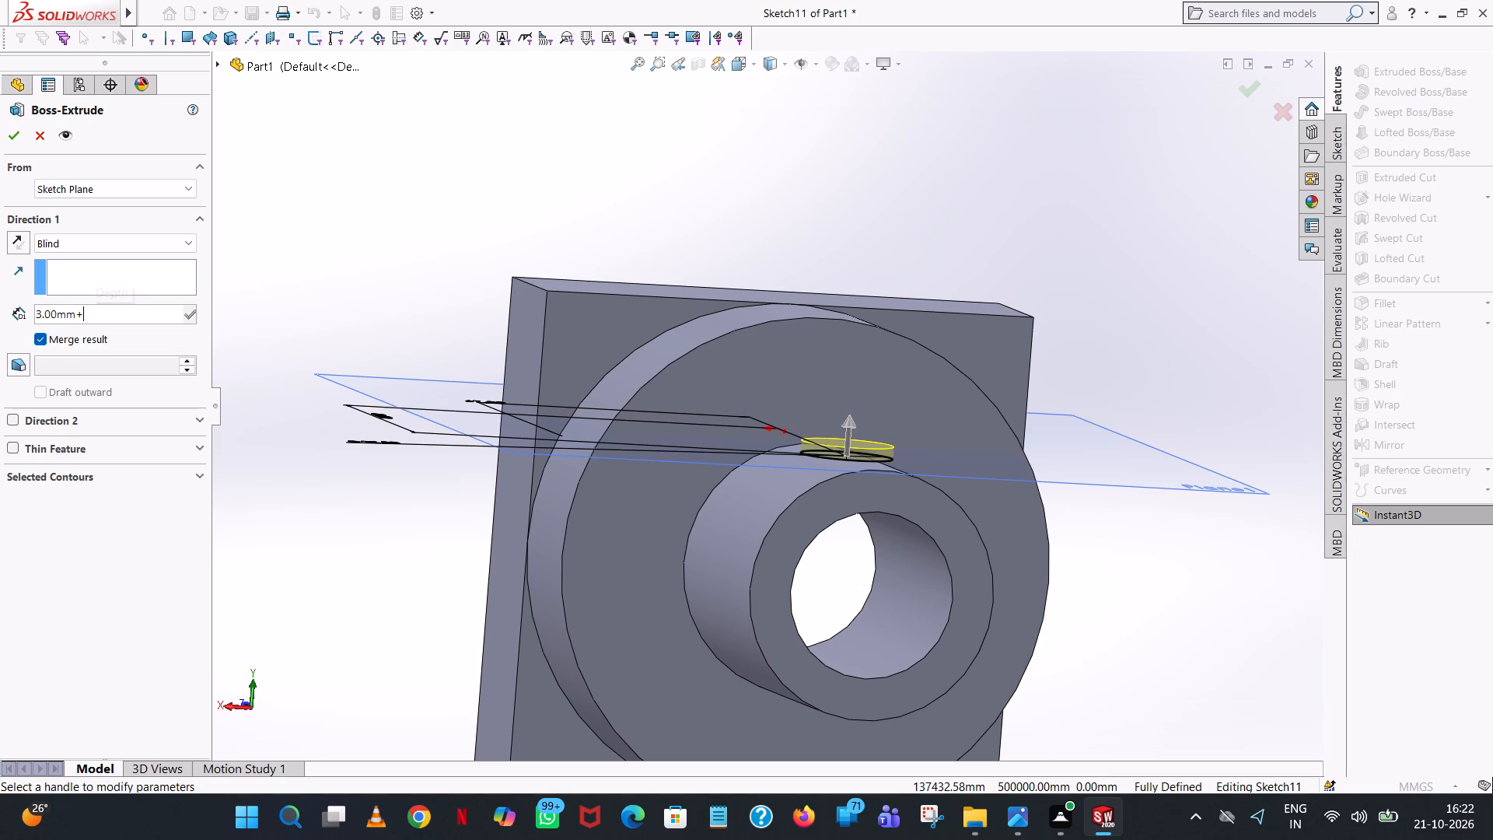
key("5")
key("Return")
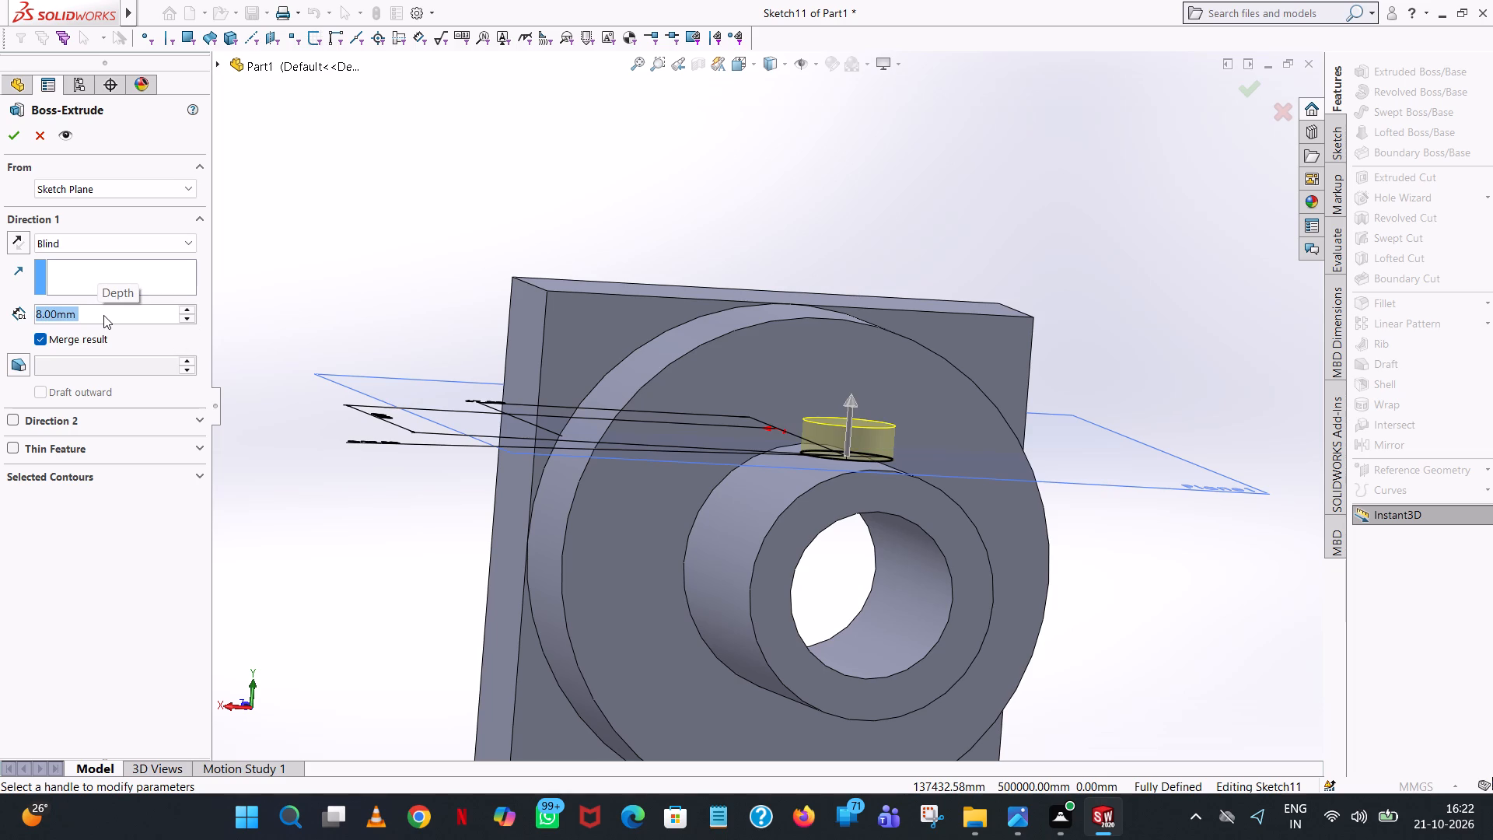
left_click(13, 131)
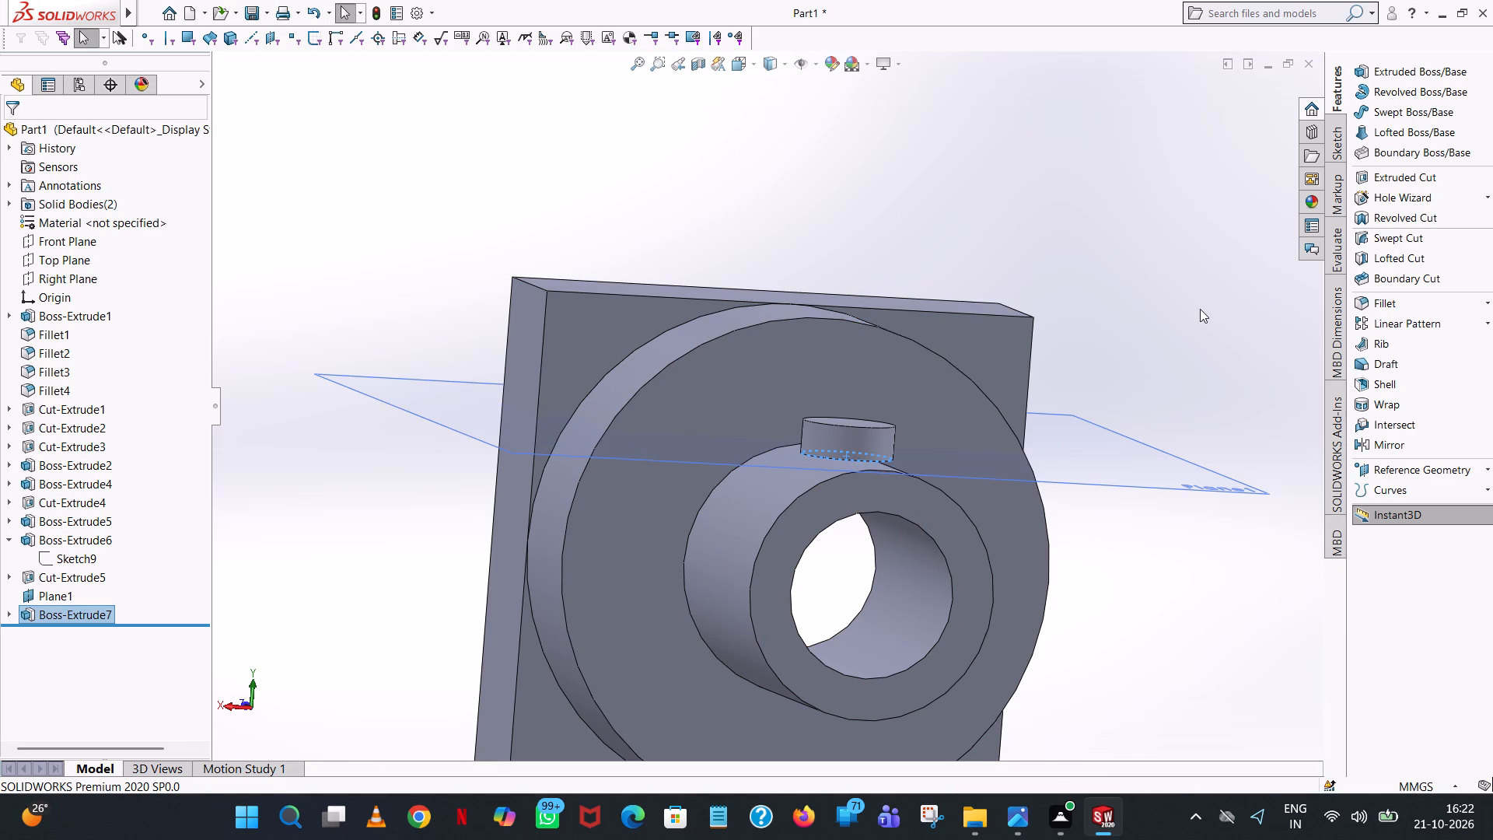
left_click(1123, 266)
Edit the offset plane beneath the new circular boss and set its distance from the Top Plane to 116 mm.
middle_click_drag(1122, 304, 1083, 317)
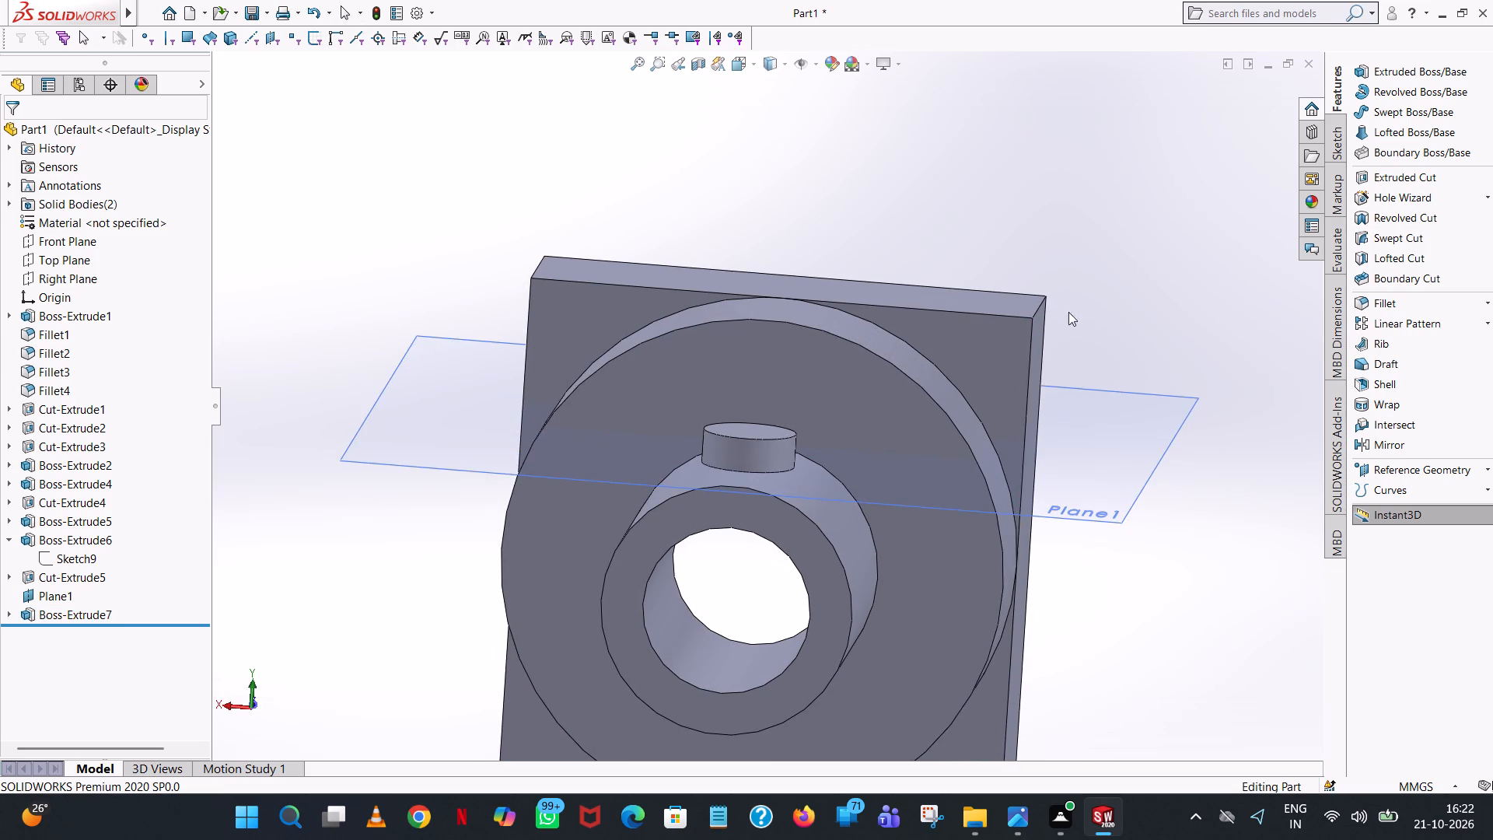
left_click(977, 513)
right_click(975, 513)
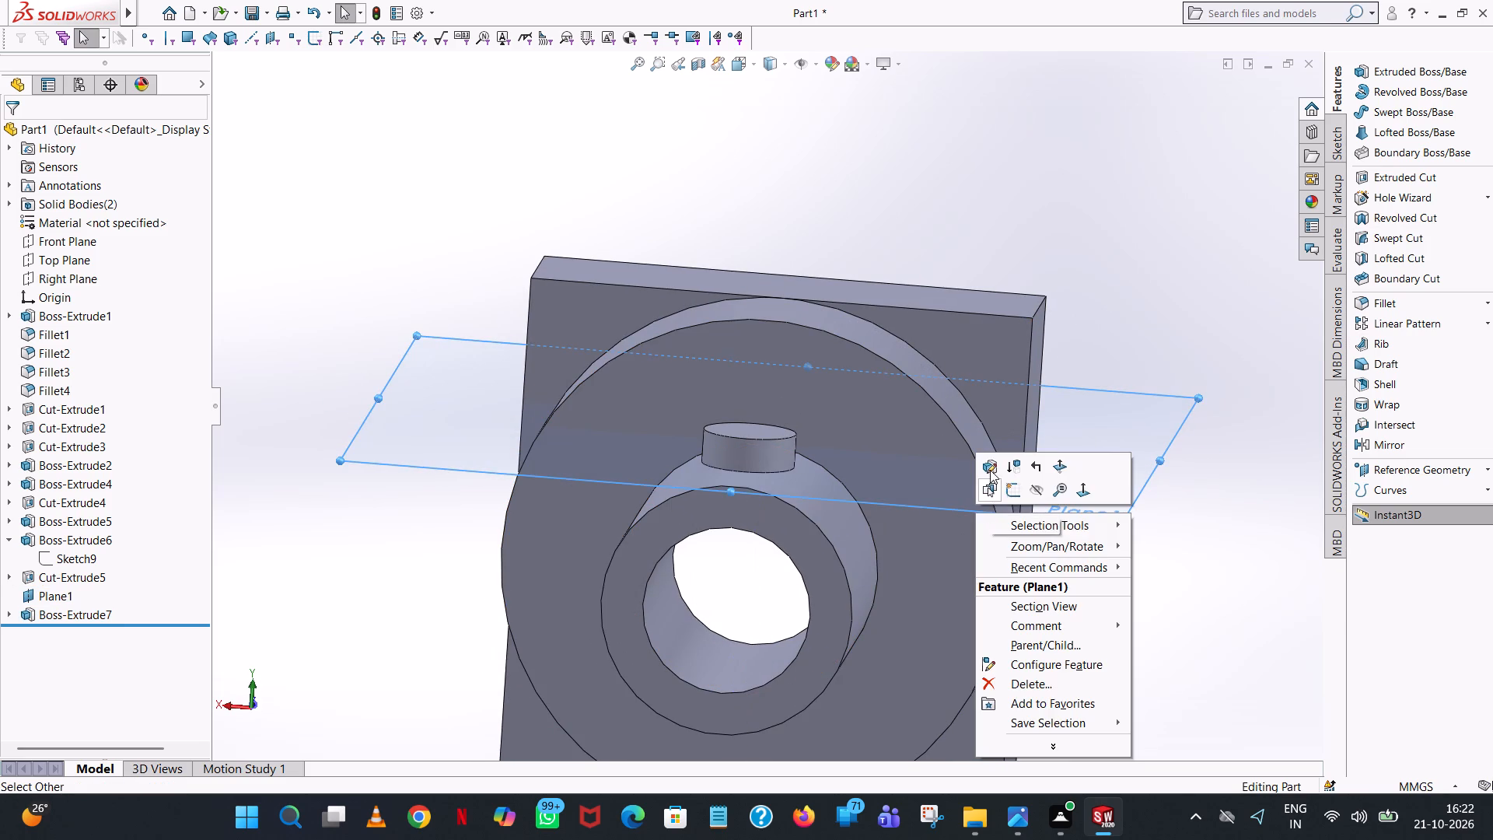
left_click(990, 469)
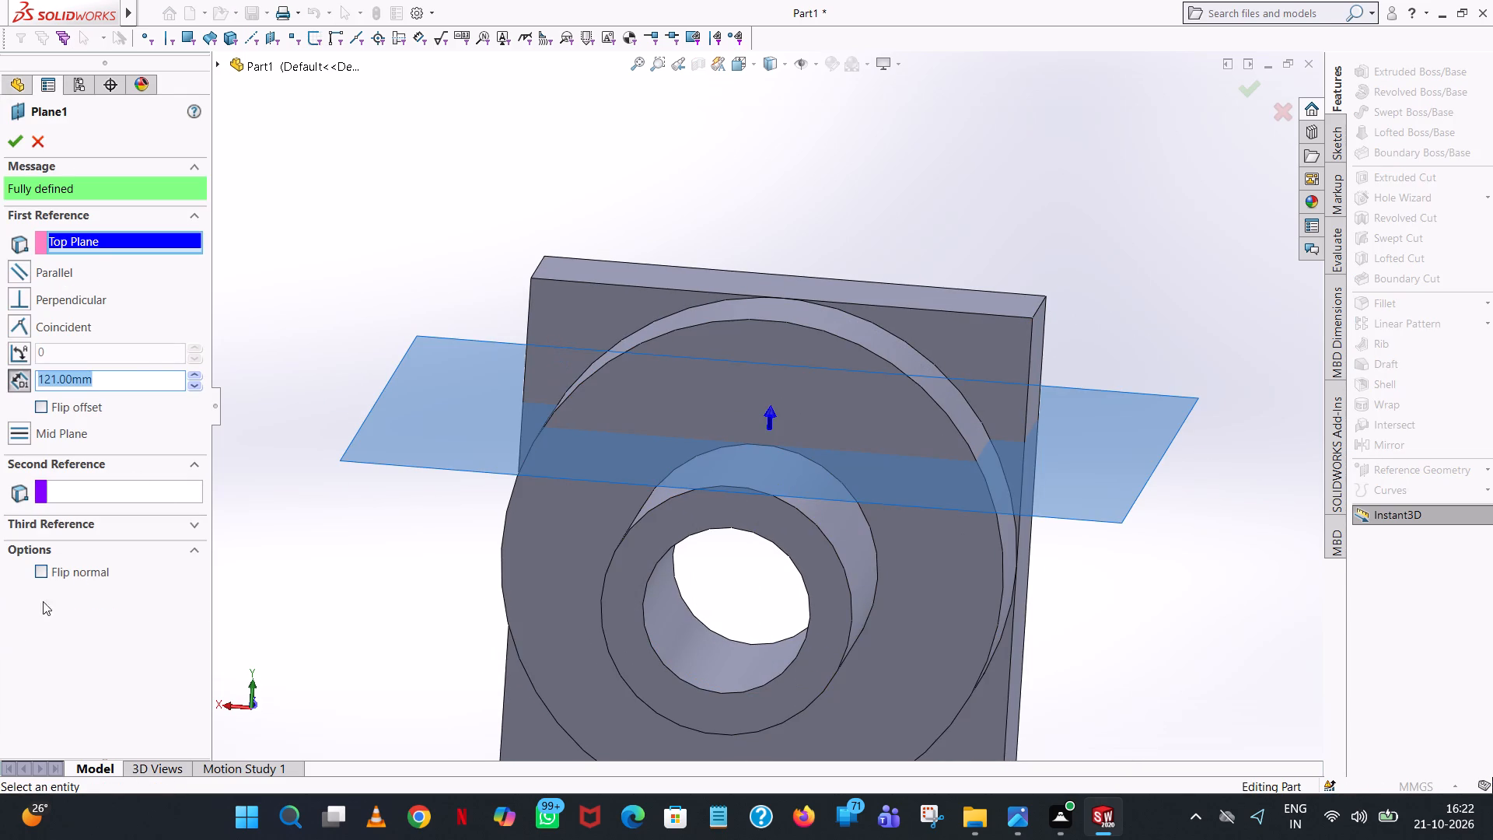
middle_click_drag(366, 303, 384, 260)
scroll(264, 380, "up", 1)
left_click(124, 384)
type("-5")
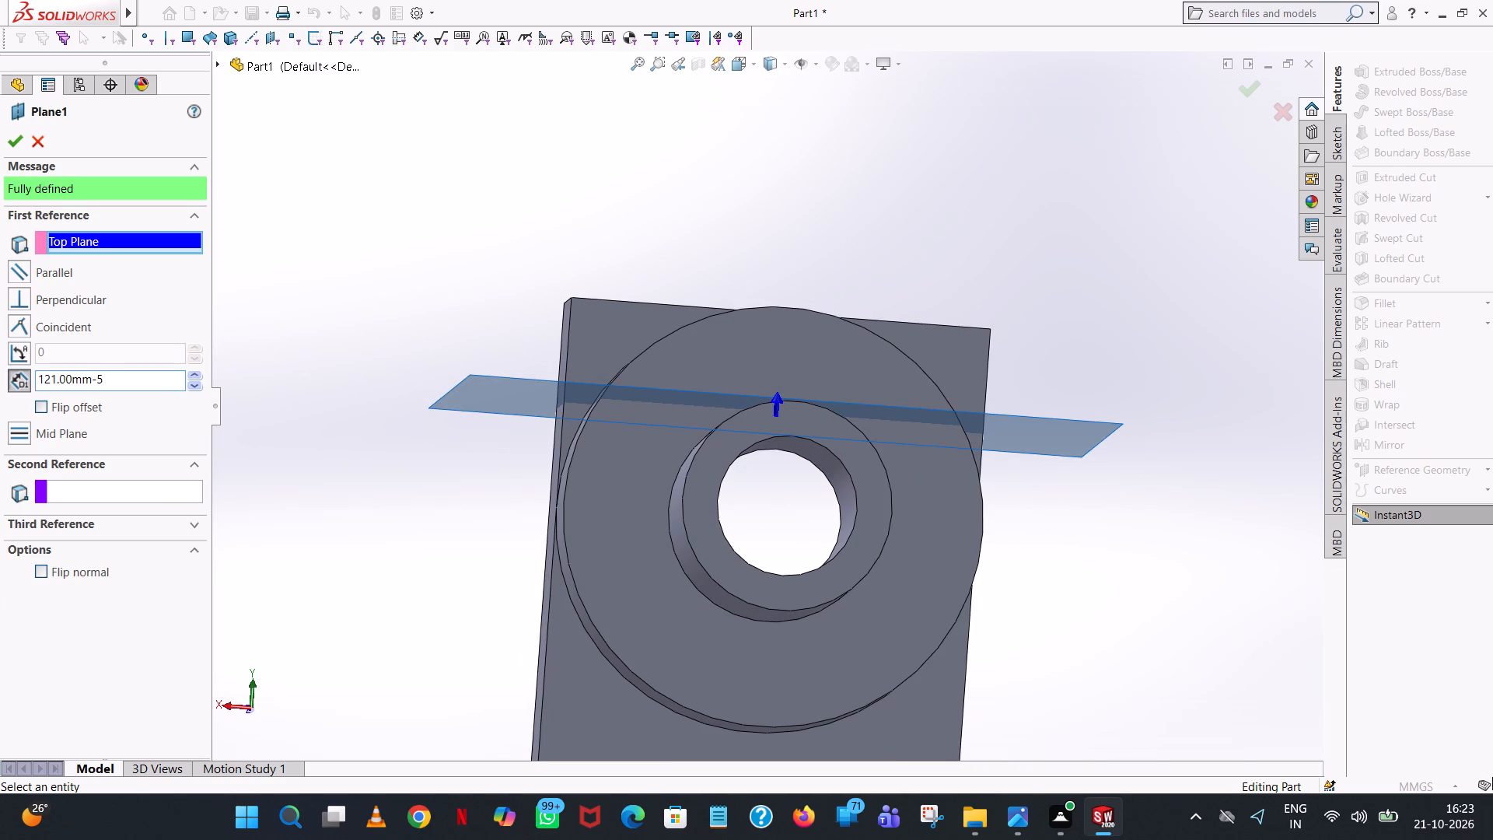
key("Return")
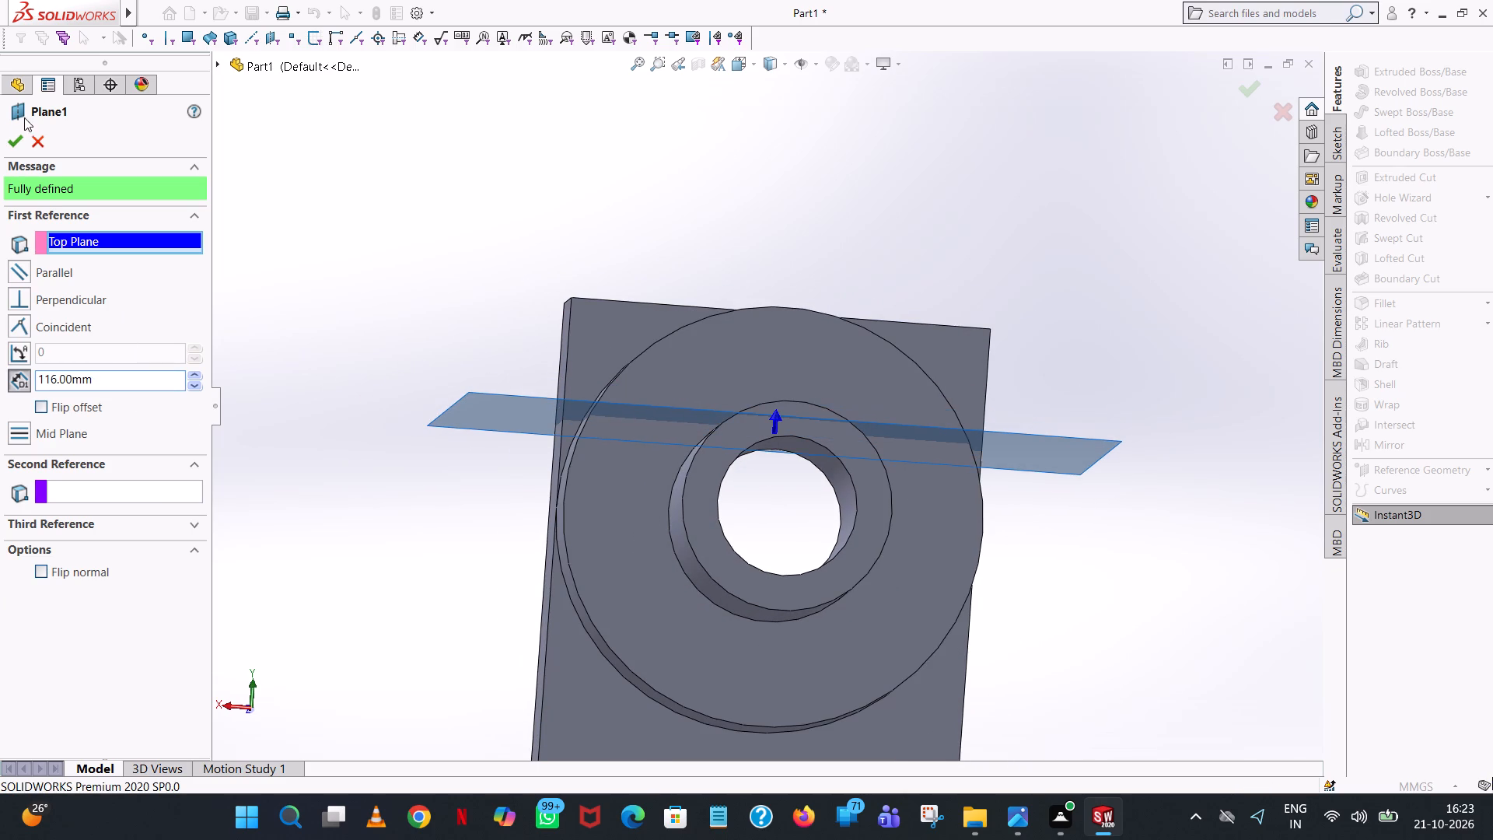
left_click(14, 135)
left_click(654, 109)
Hide the offset plane used for the small circular boss.
scroll(636, 121, "up", 1)
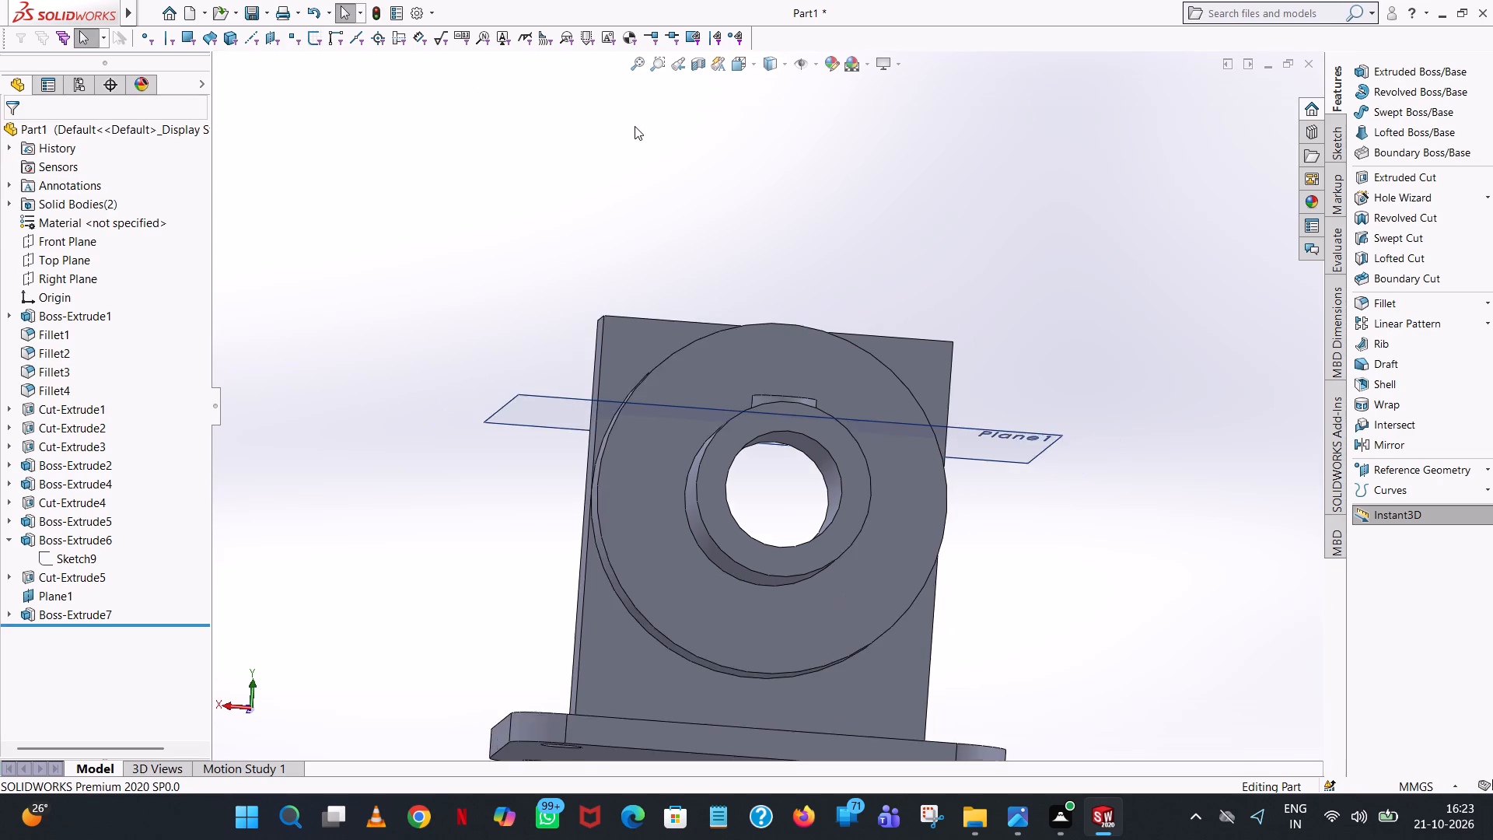
middle_click_drag(632, 131, 625, 154)
middle_click_drag(795, 428, 948, 439)
scroll(796, 429, "up", 1)
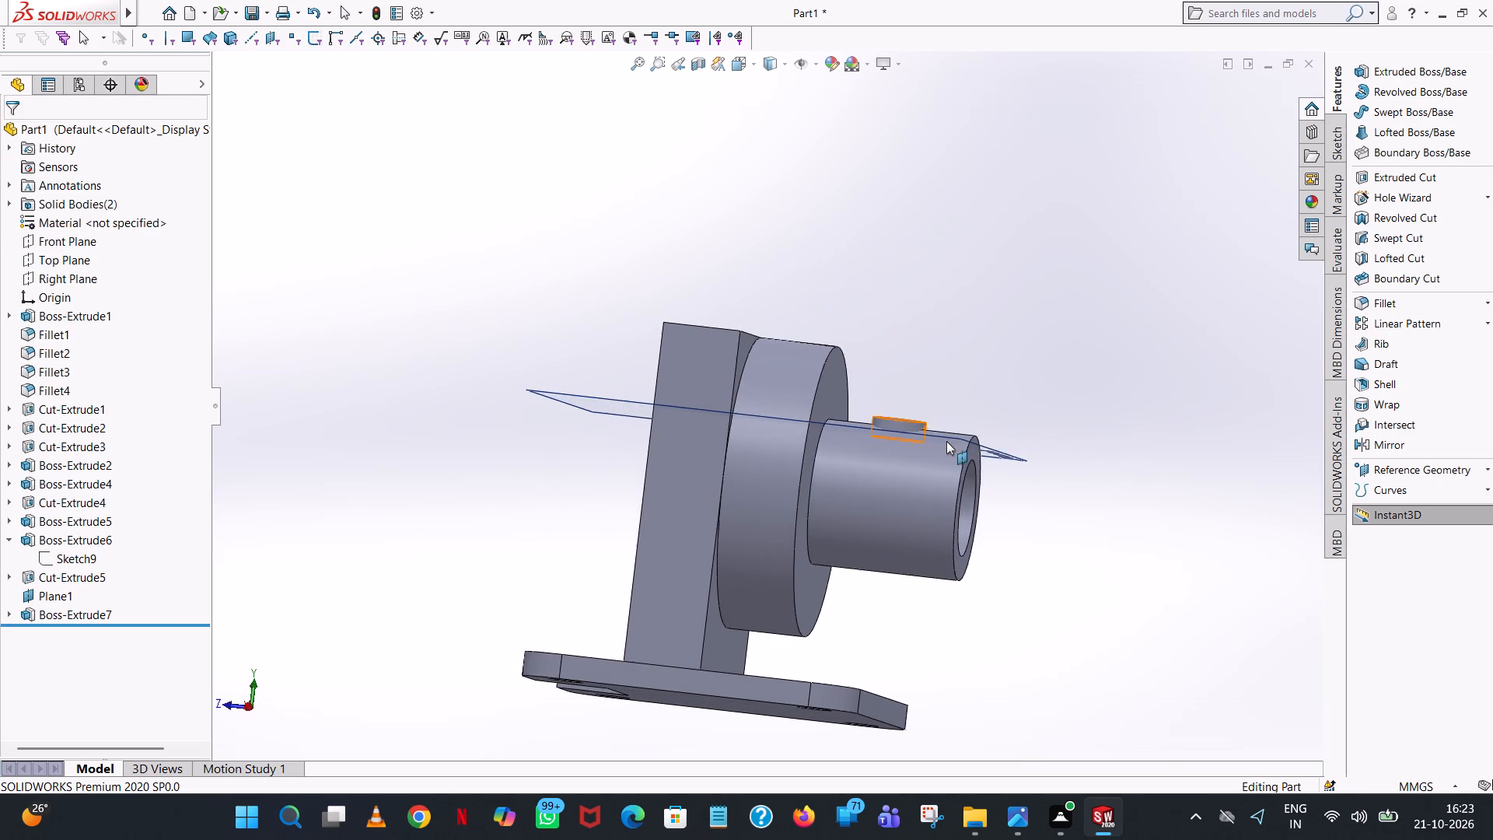
middle_click_drag(953, 443, 971, 449)
scroll(897, 432, "down", 4)
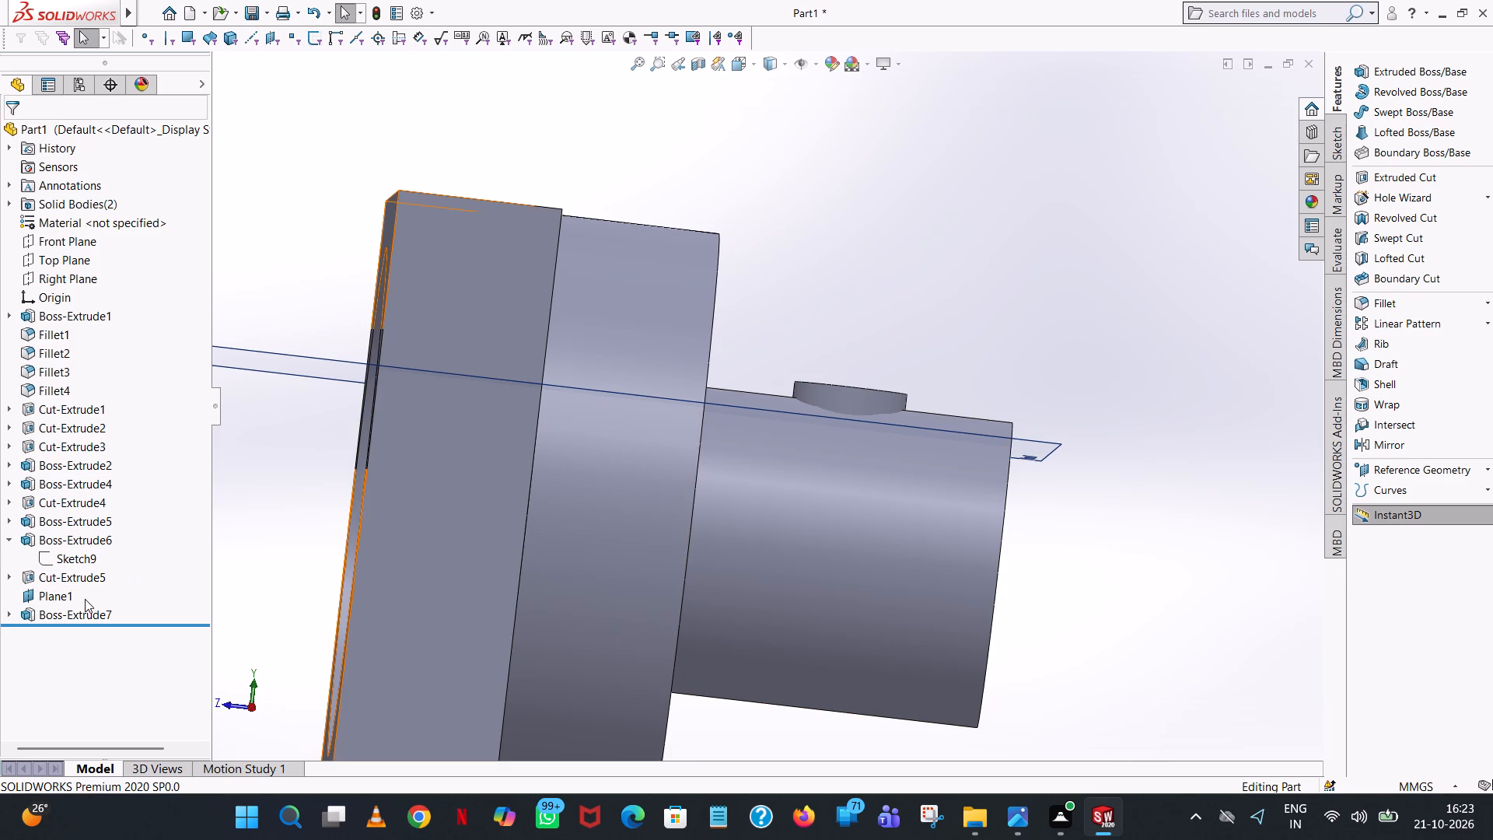
left_click(58, 599)
left_click(96, 583)
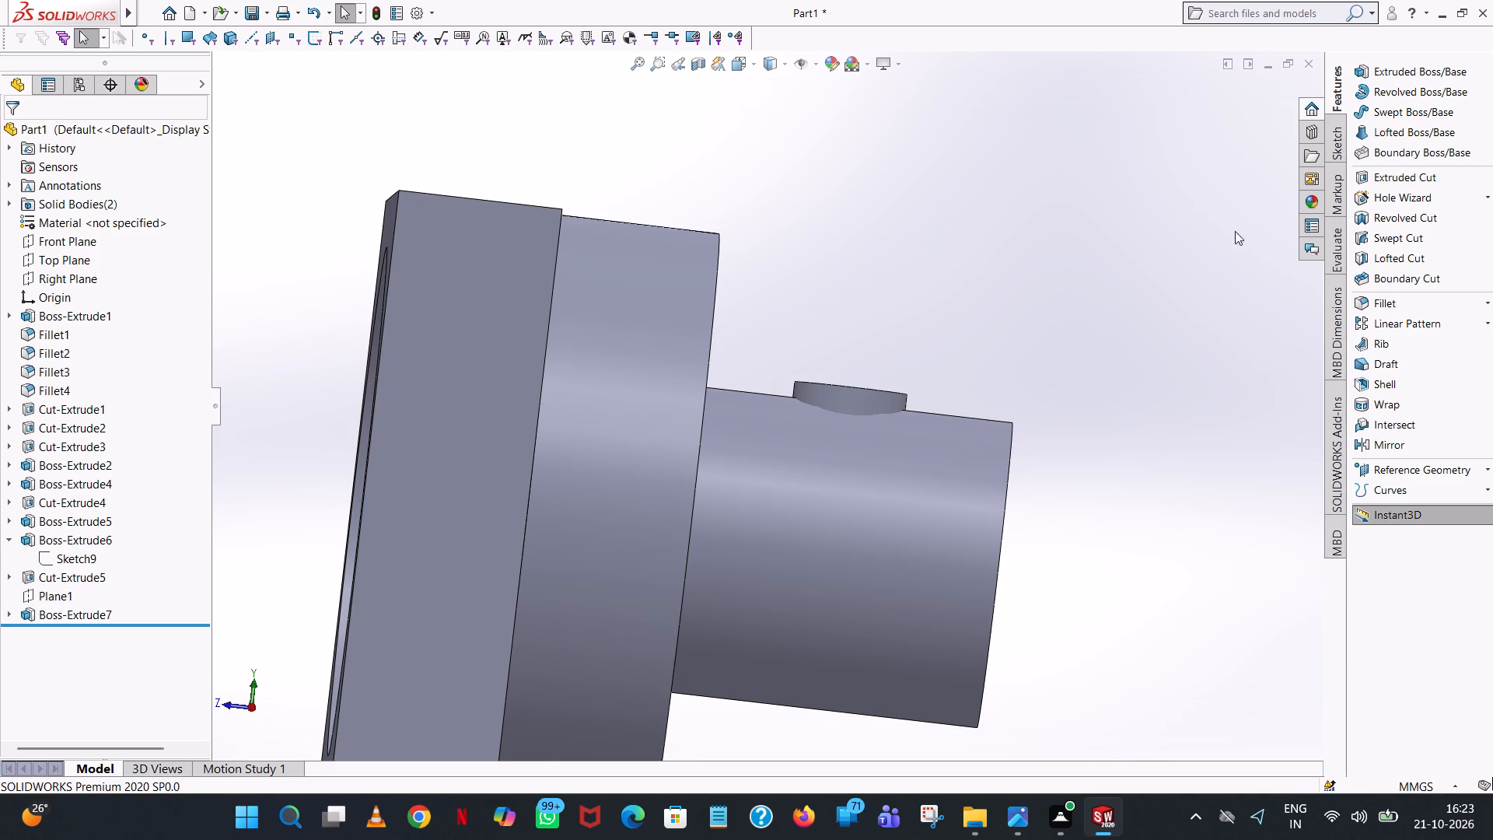
Start an Extruded Cut with its sketch on the flat top face of the small circular boss.
left_click(1372, 181)
scroll(949, 317, "up", 1)
middle_click_drag(939, 350, 924, 487)
left_click(848, 350)
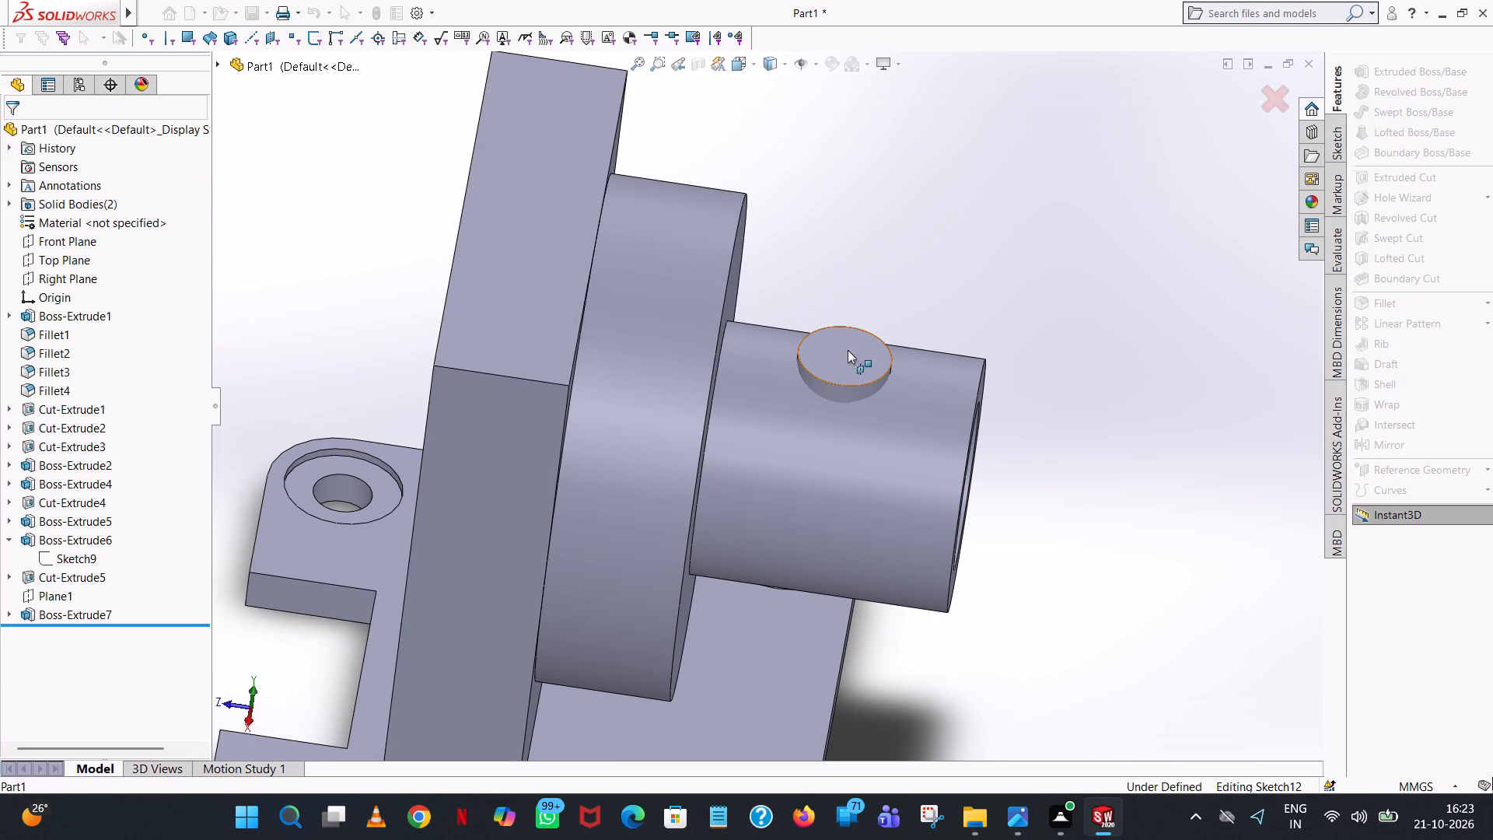
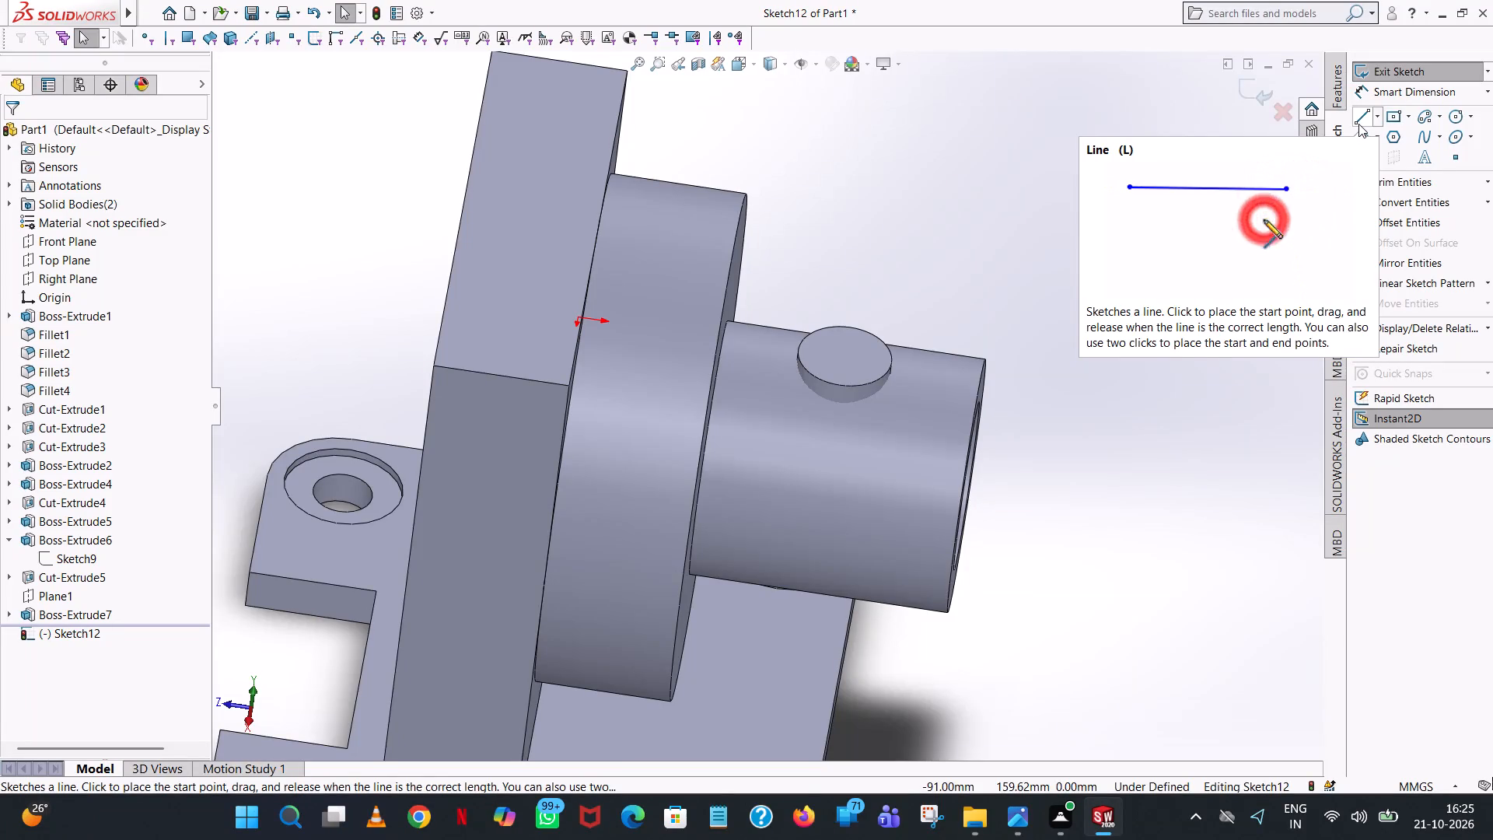
Sketch a circle of radius 5 mm concentric with the small circular boss on its flat top face.
right_click_drag(1360, 123, 1120, 0)
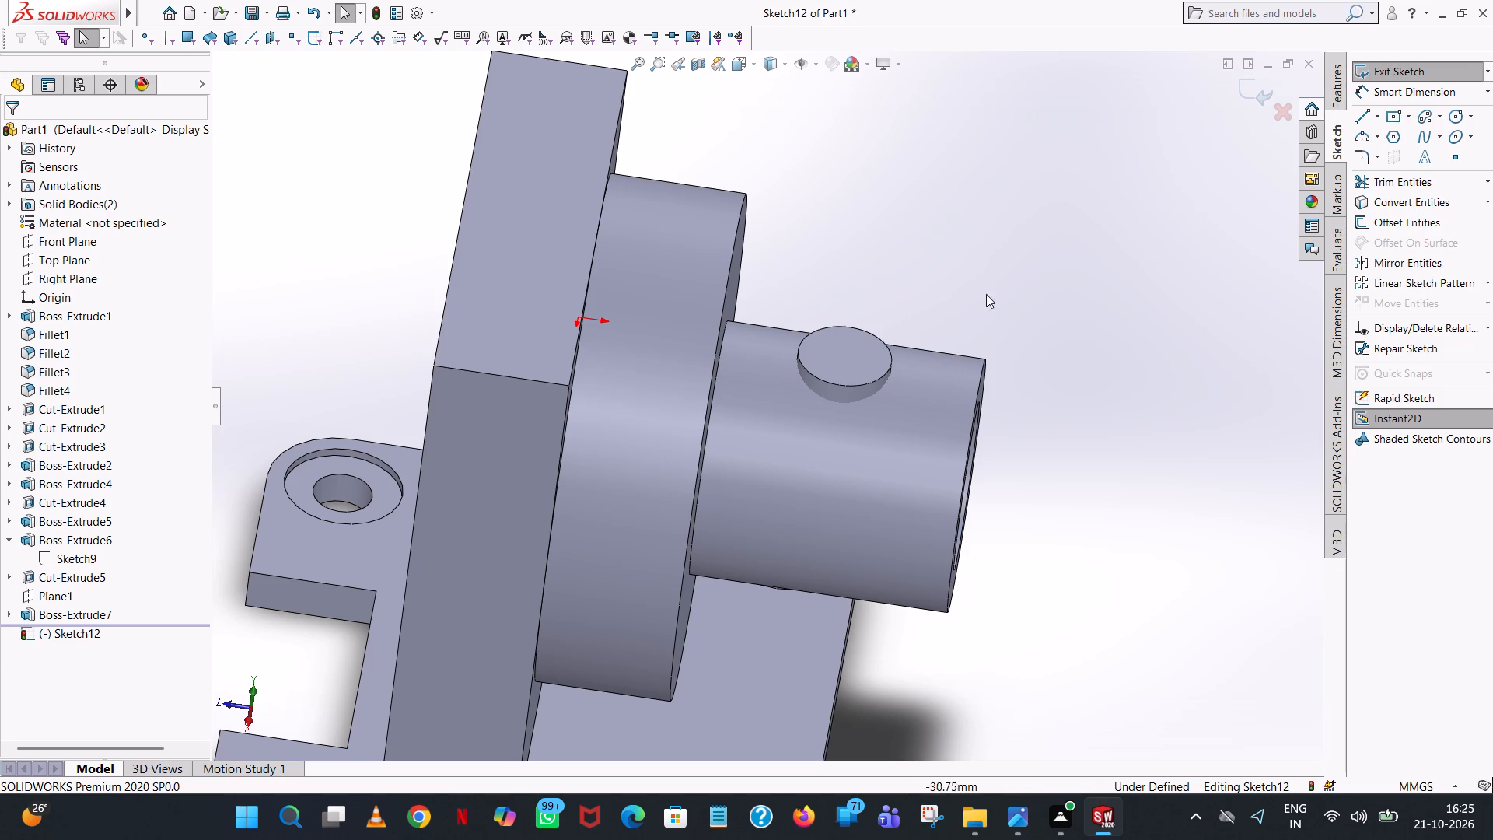
scroll(855, 350, "down", 4)
scroll(855, 351, "up", 7)
scroll(855, 351, "down", 6)
scroll(855, 351, "up", 3)
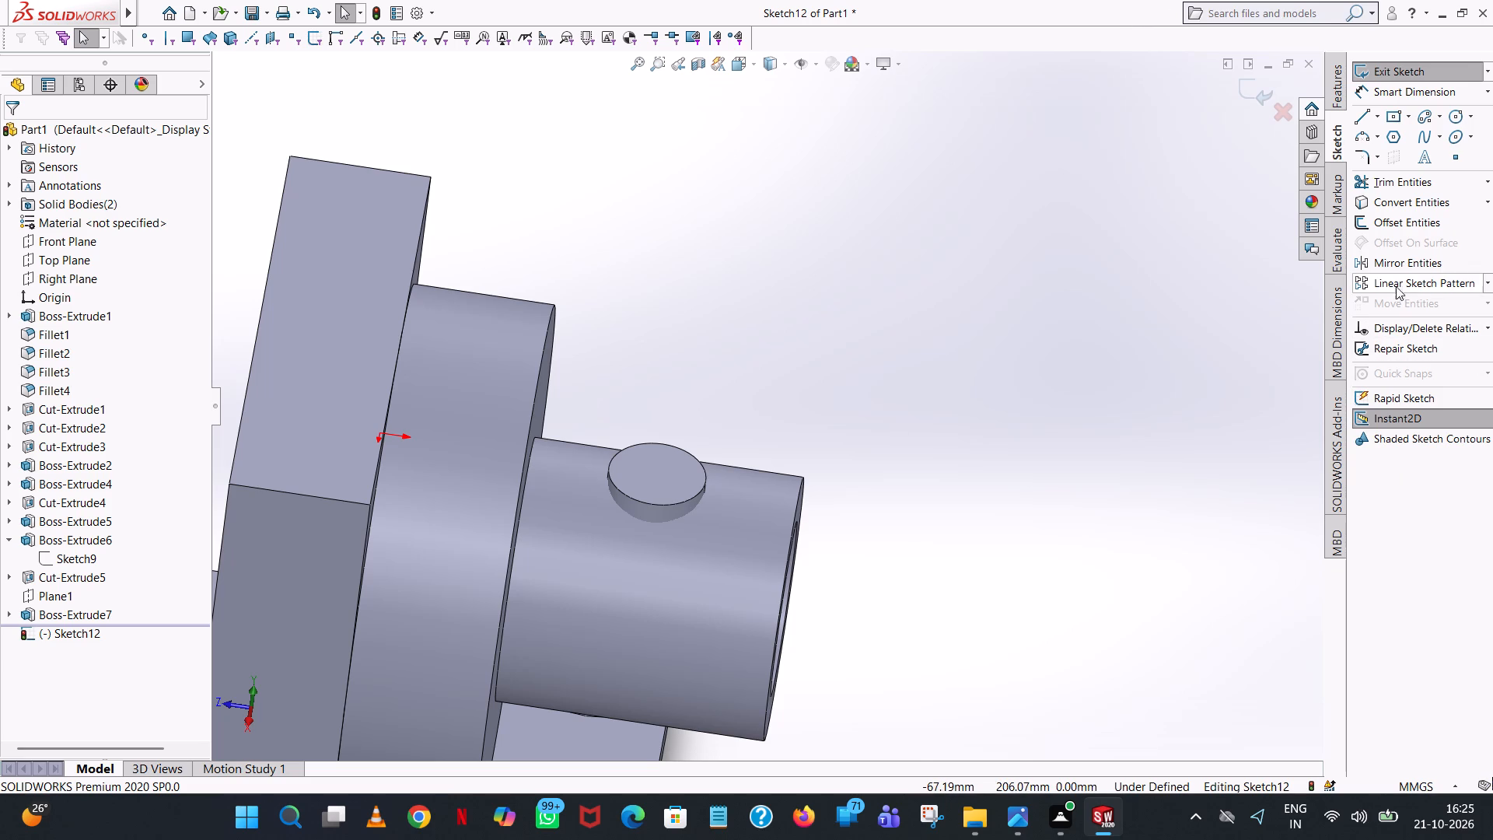
left_click_drag(1357, 638, 1492, 432)
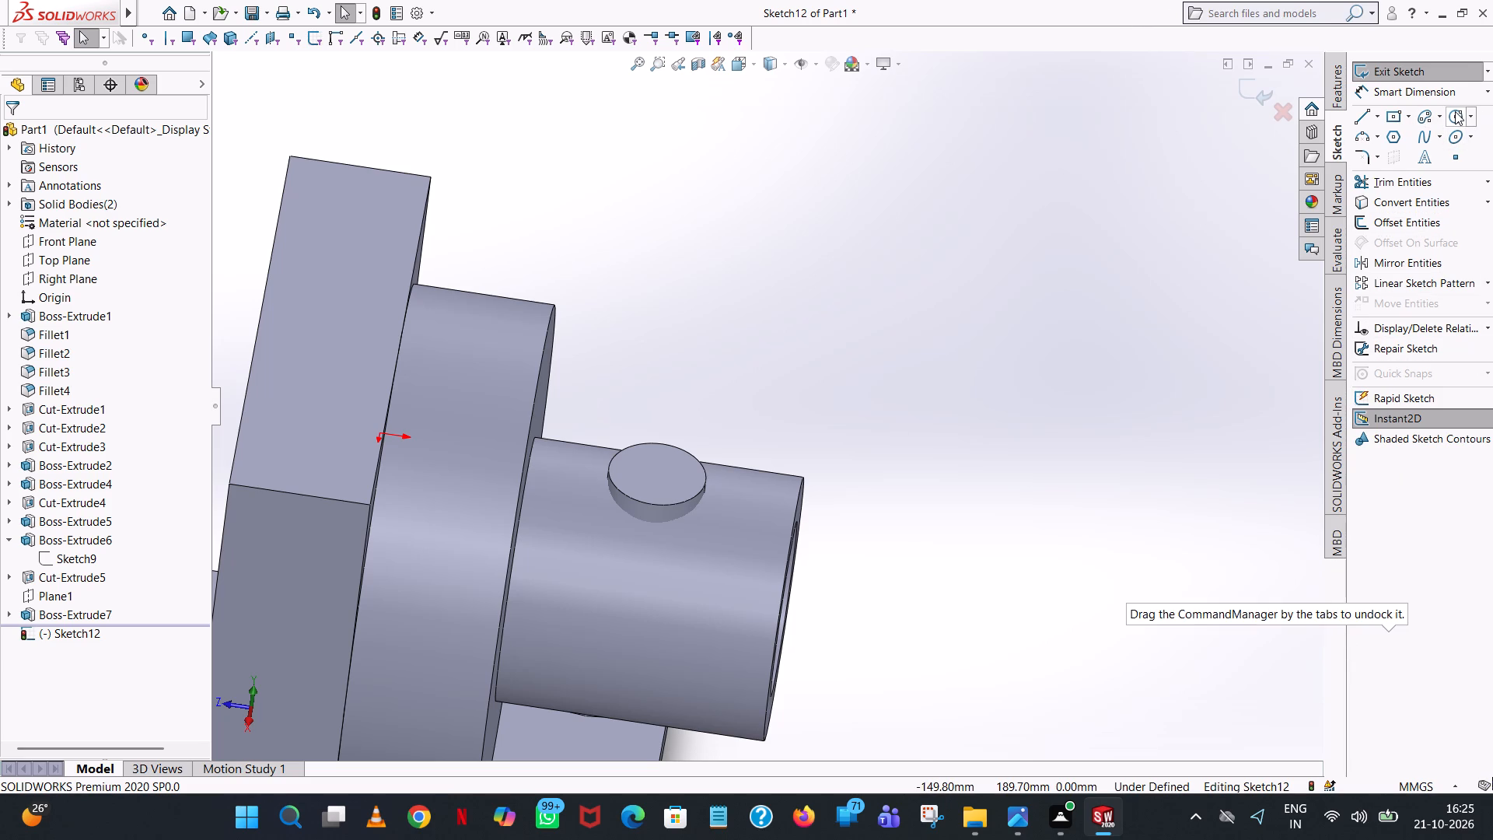
left_click(1455, 110)
middle_click_drag(701, 485, 705, 542)
scroll(705, 542, "up", 1)
scroll(679, 479, "down", 5)
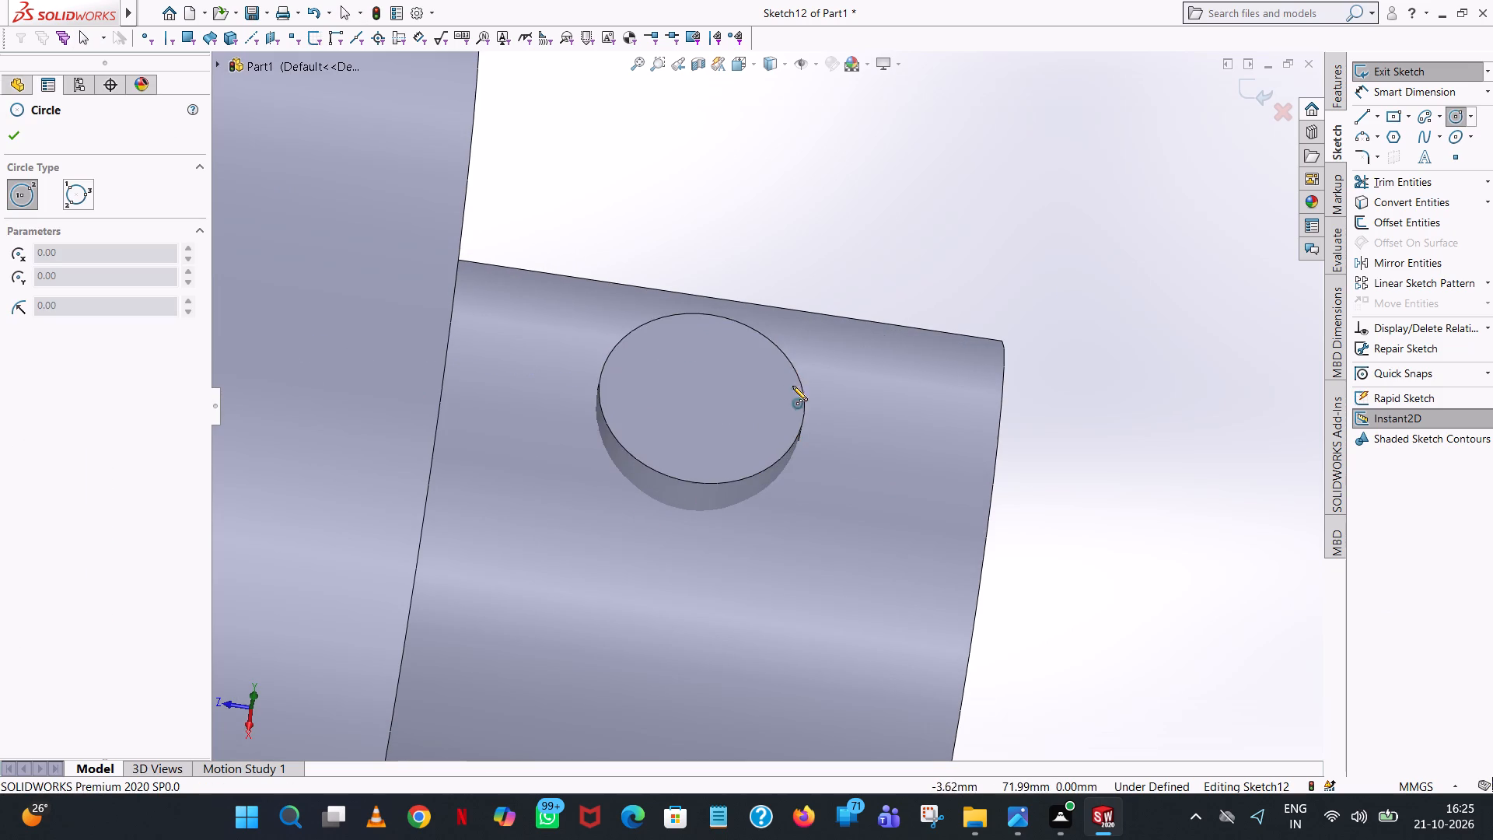
left_click(704, 396)
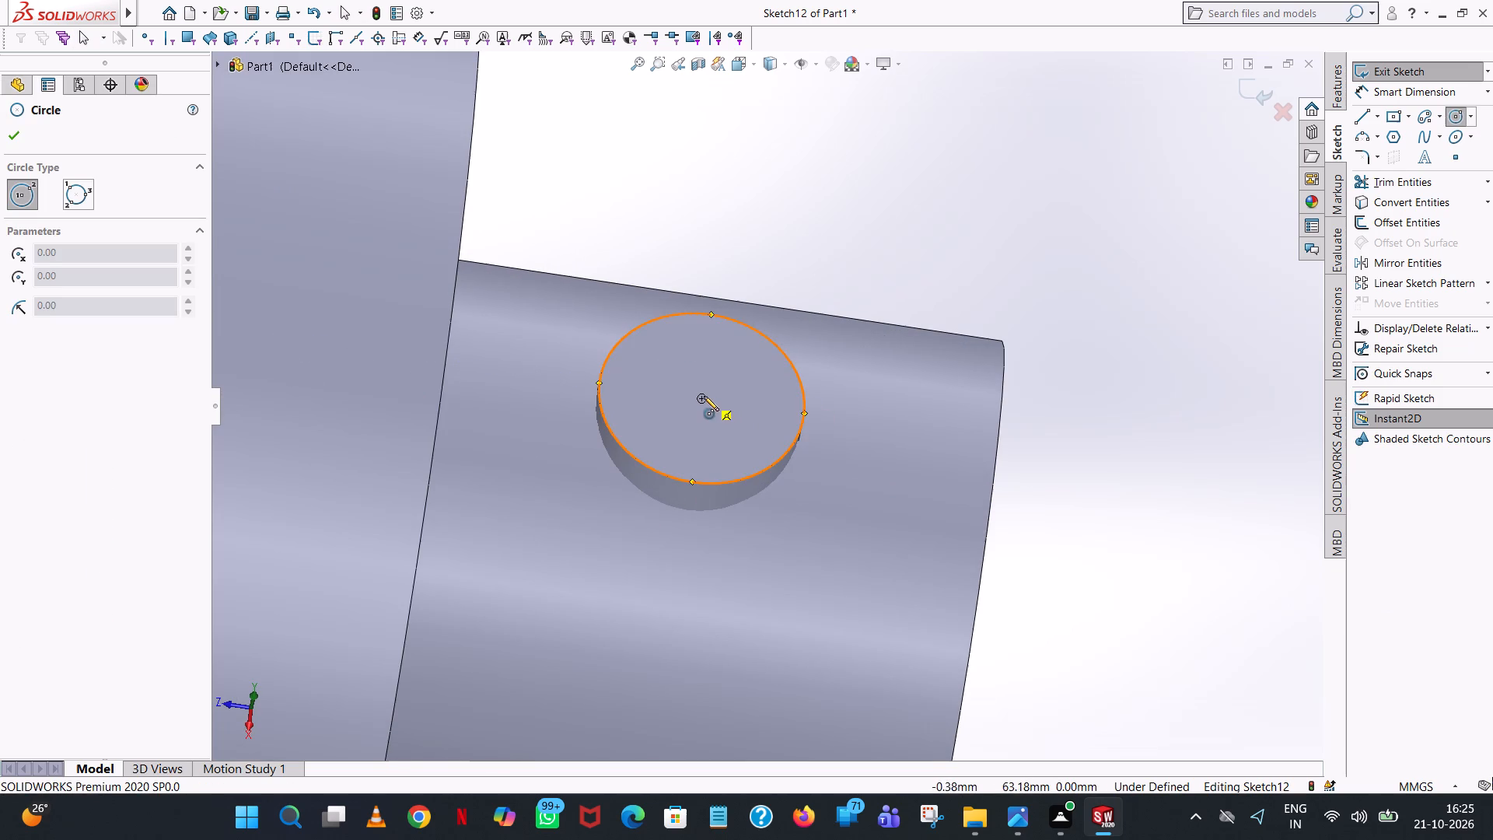
left_click(743, 372)
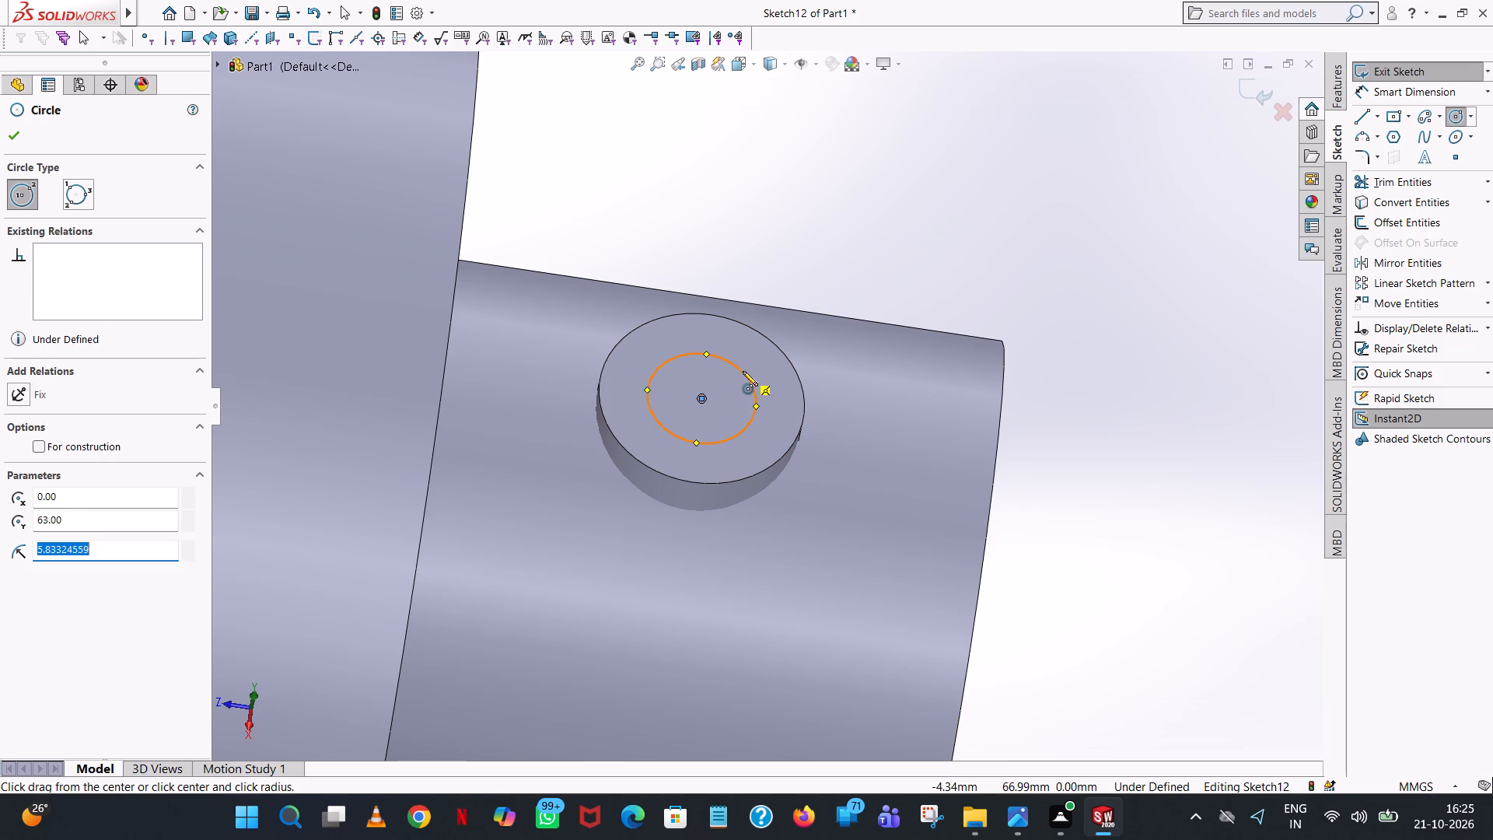
key("5")
key("Return")
right_click(743, 371)
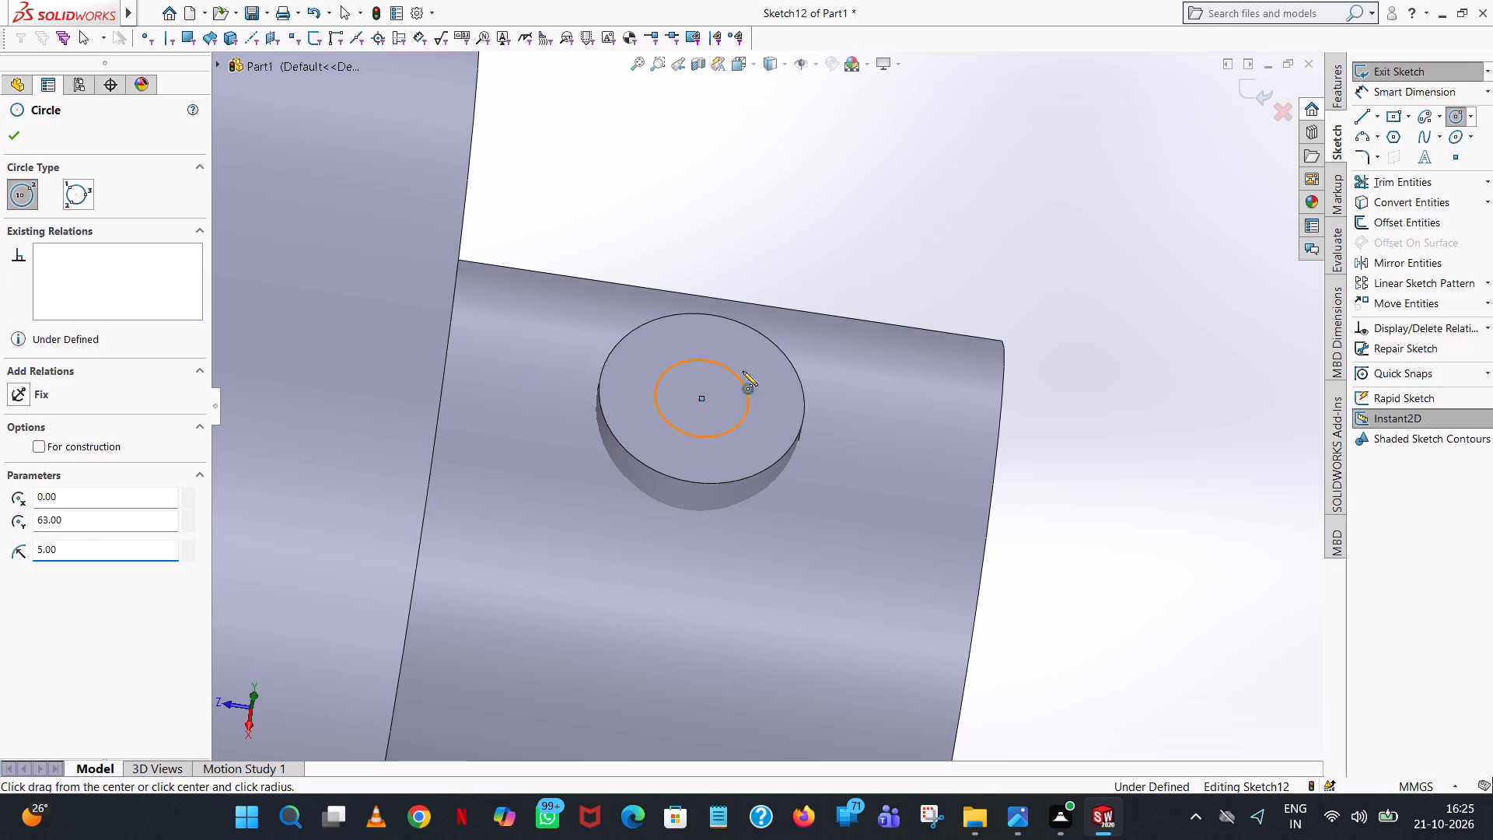
left_click(785, 375)
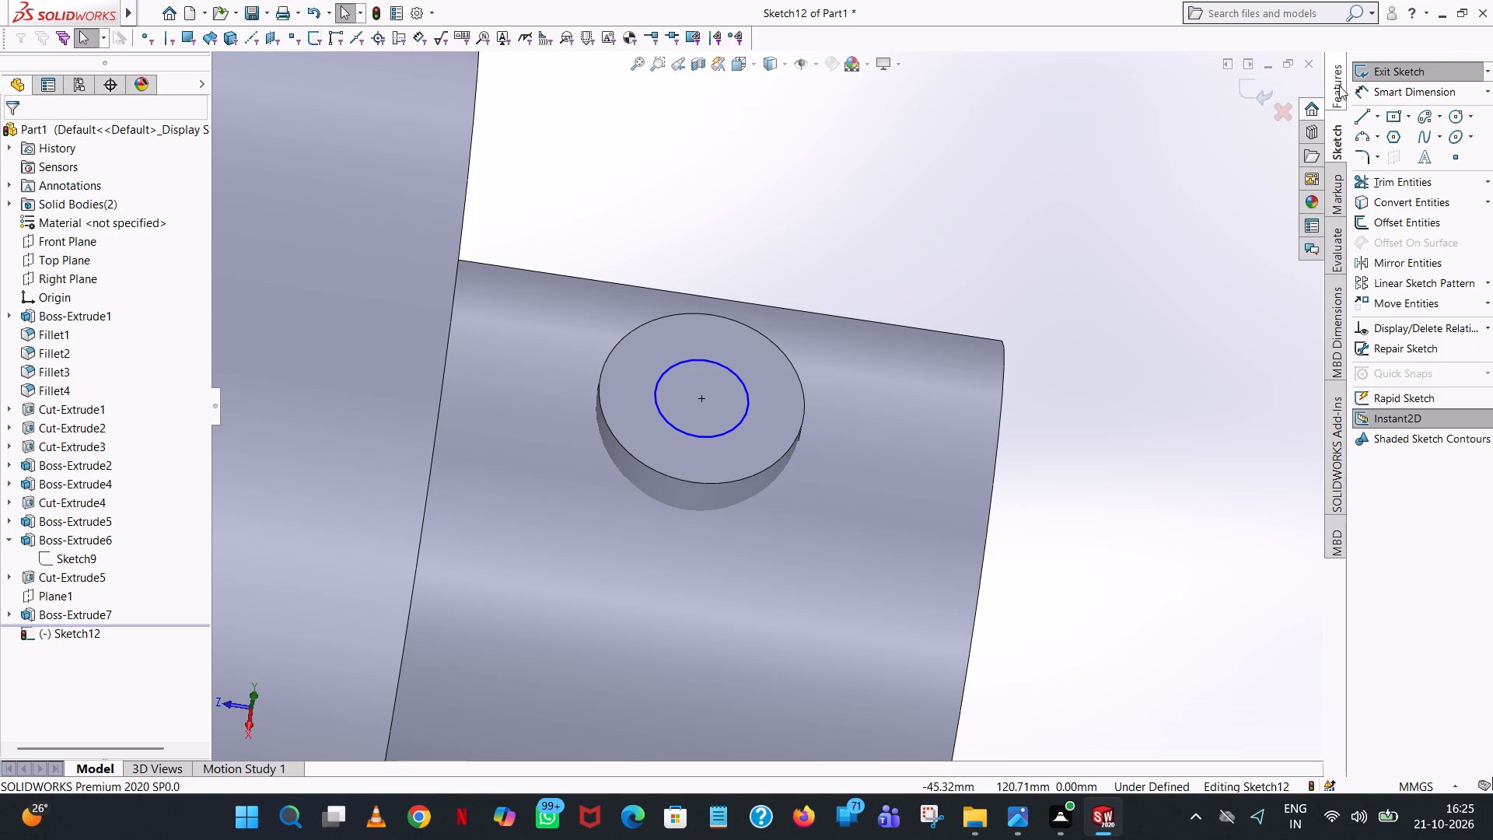
Dimension the circle on the small boss with a diameter of 10 mm.
left_click(1340, 84)
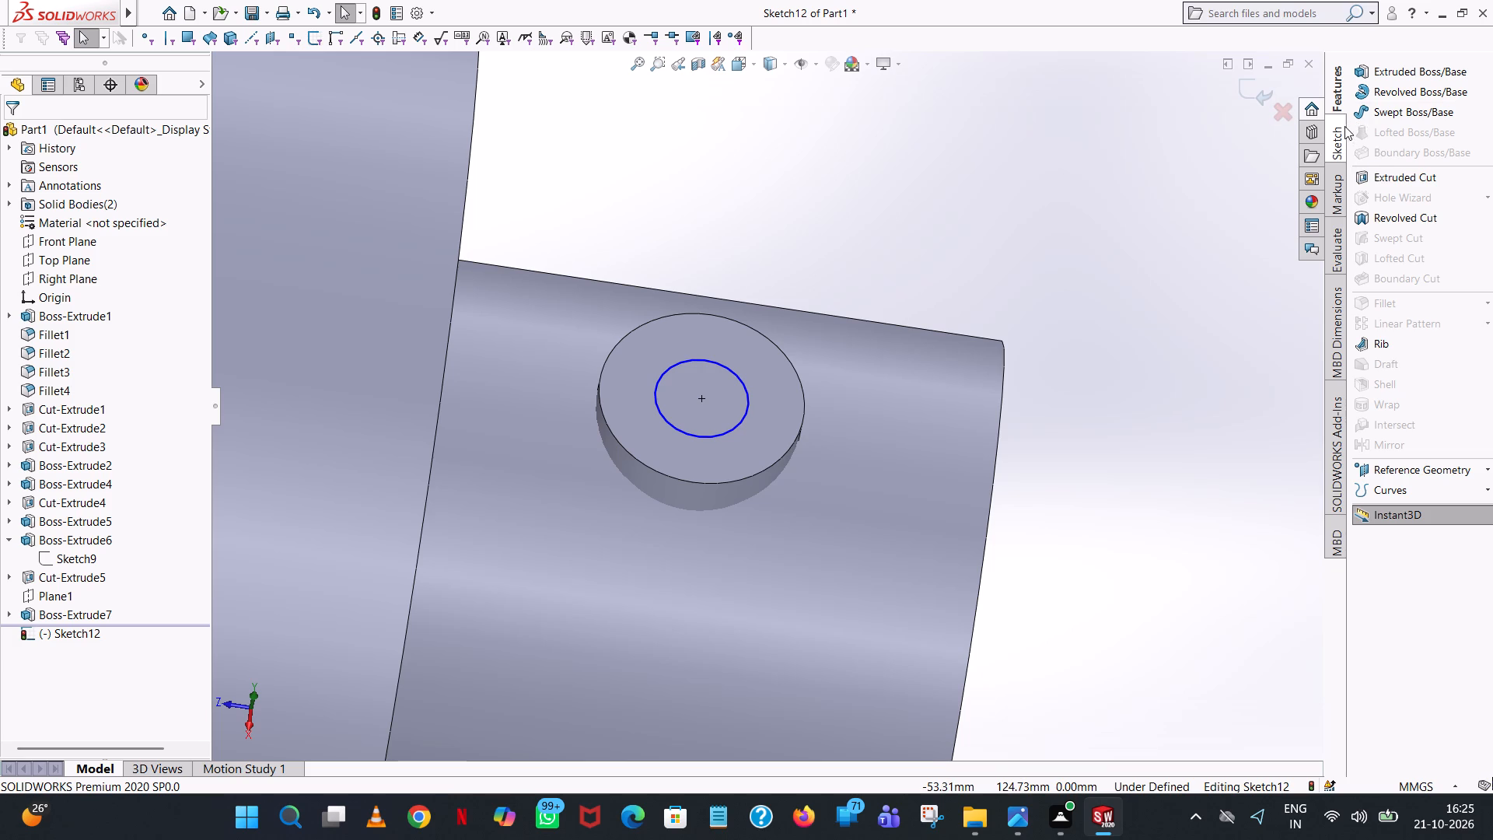
left_click(1344, 126)
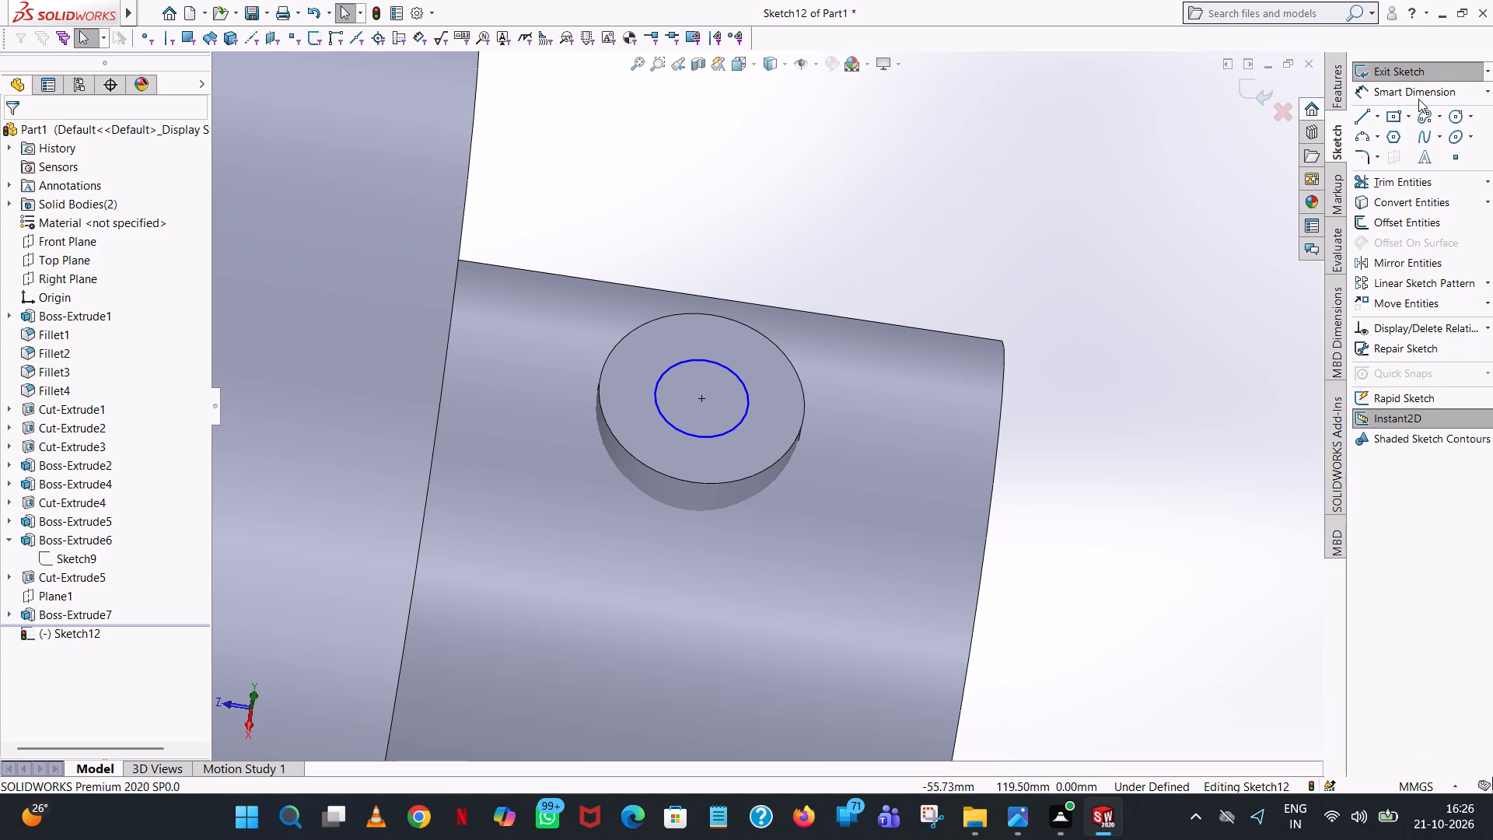
left_click(1421, 96)
left_click(745, 405)
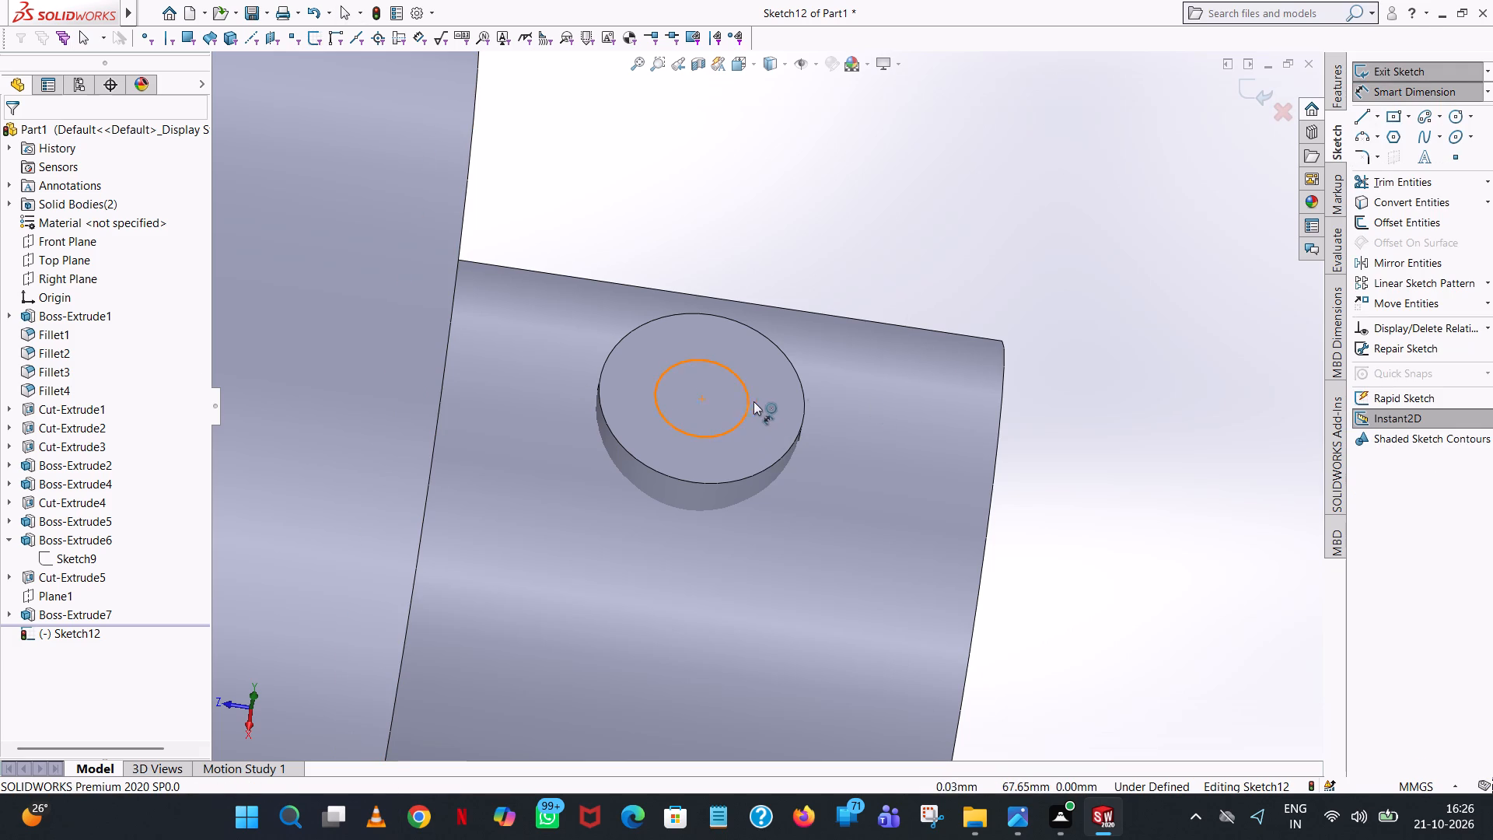
left_click(924, 284)
left_click(853, 256)
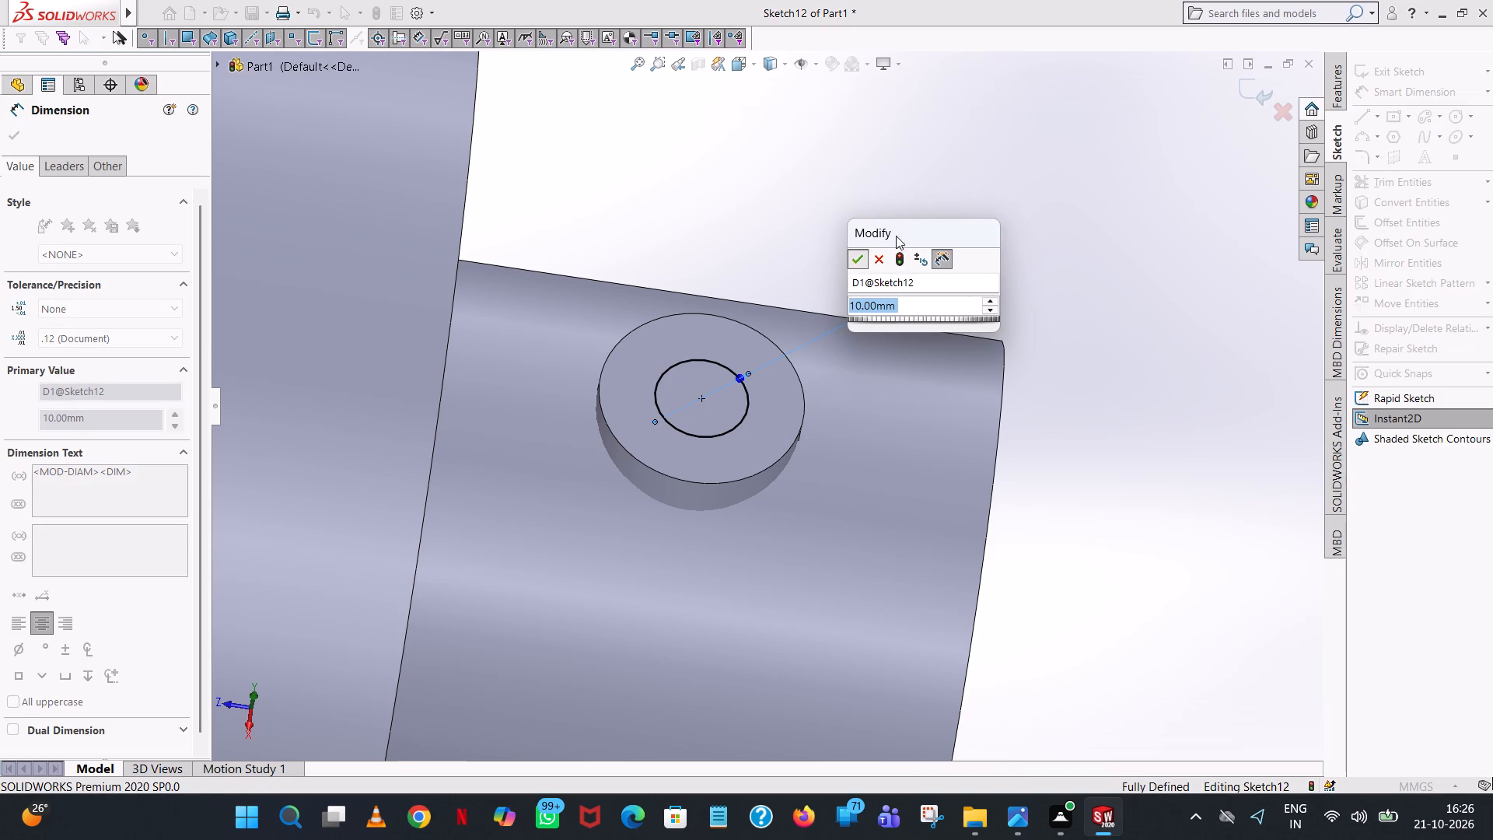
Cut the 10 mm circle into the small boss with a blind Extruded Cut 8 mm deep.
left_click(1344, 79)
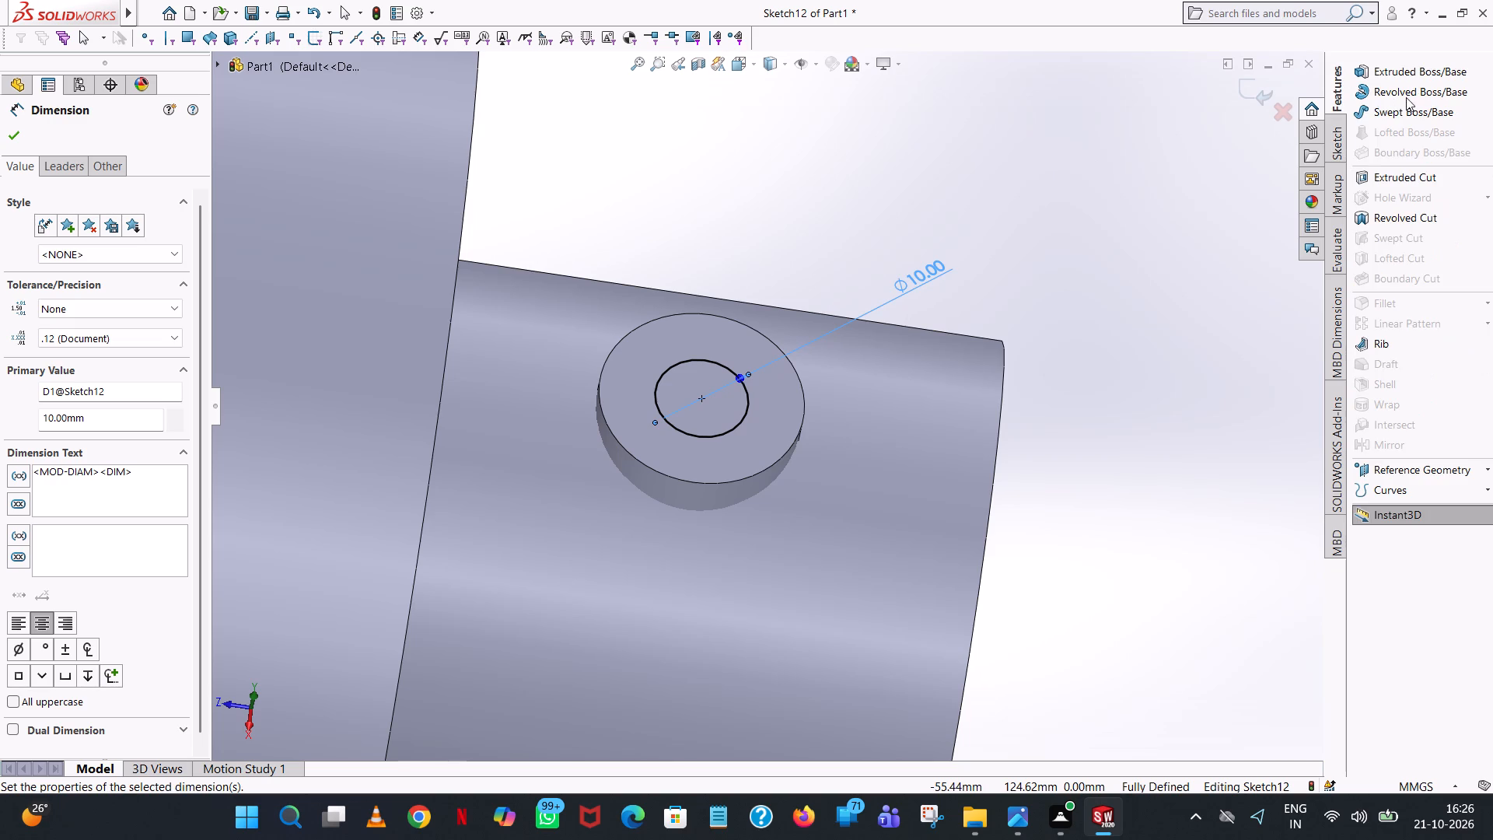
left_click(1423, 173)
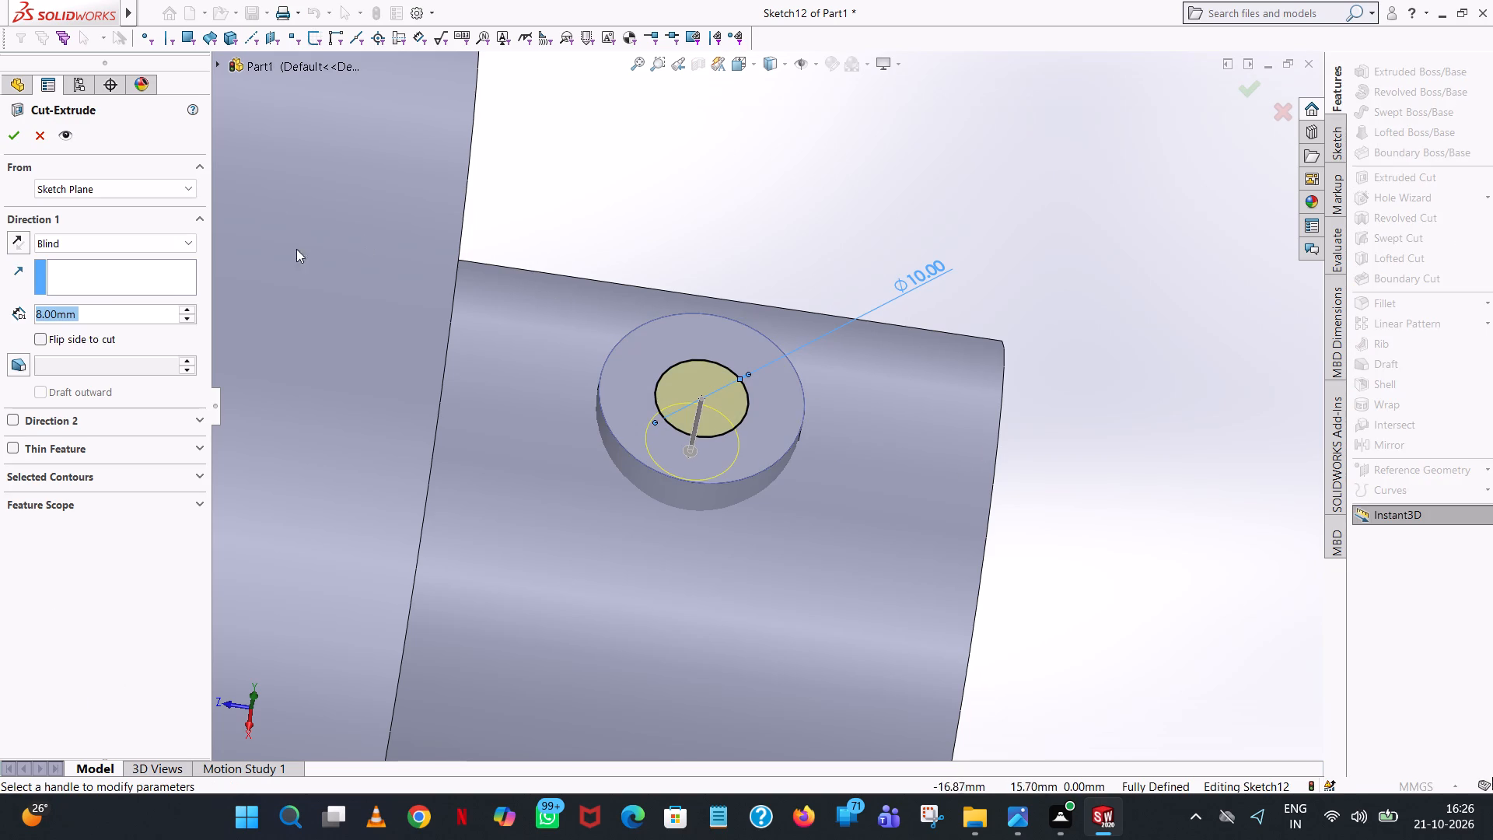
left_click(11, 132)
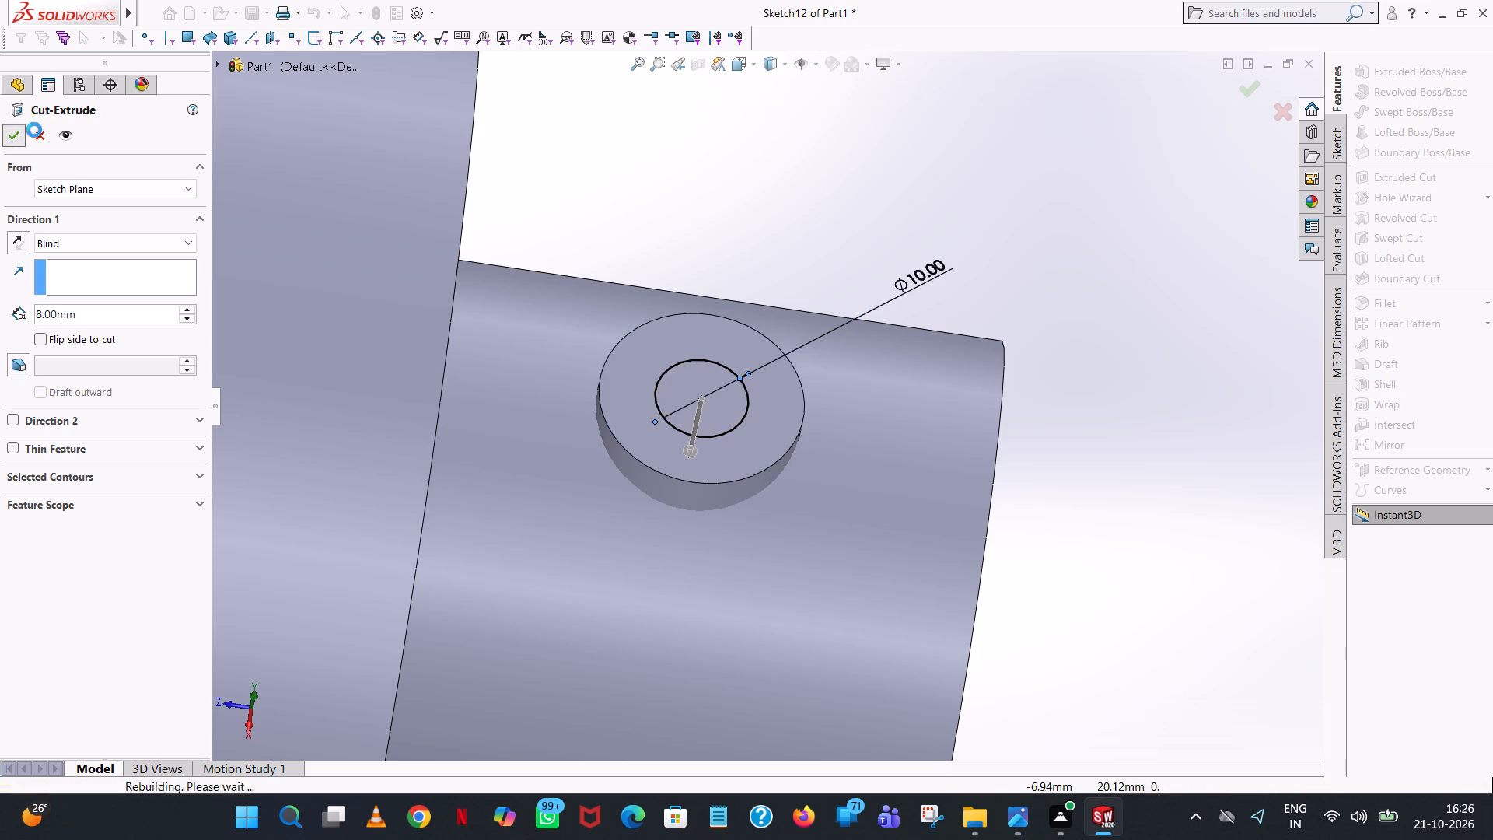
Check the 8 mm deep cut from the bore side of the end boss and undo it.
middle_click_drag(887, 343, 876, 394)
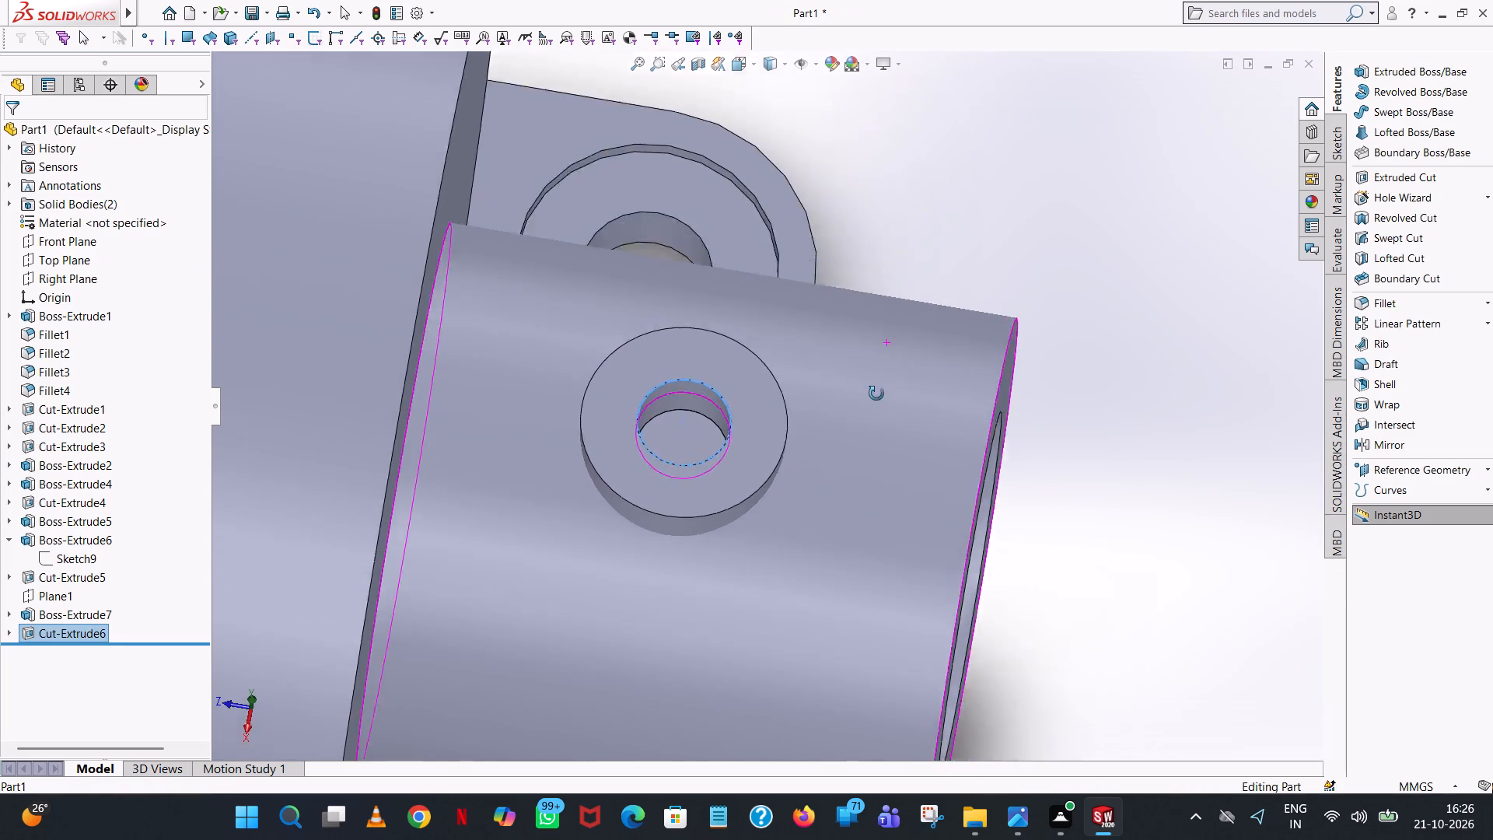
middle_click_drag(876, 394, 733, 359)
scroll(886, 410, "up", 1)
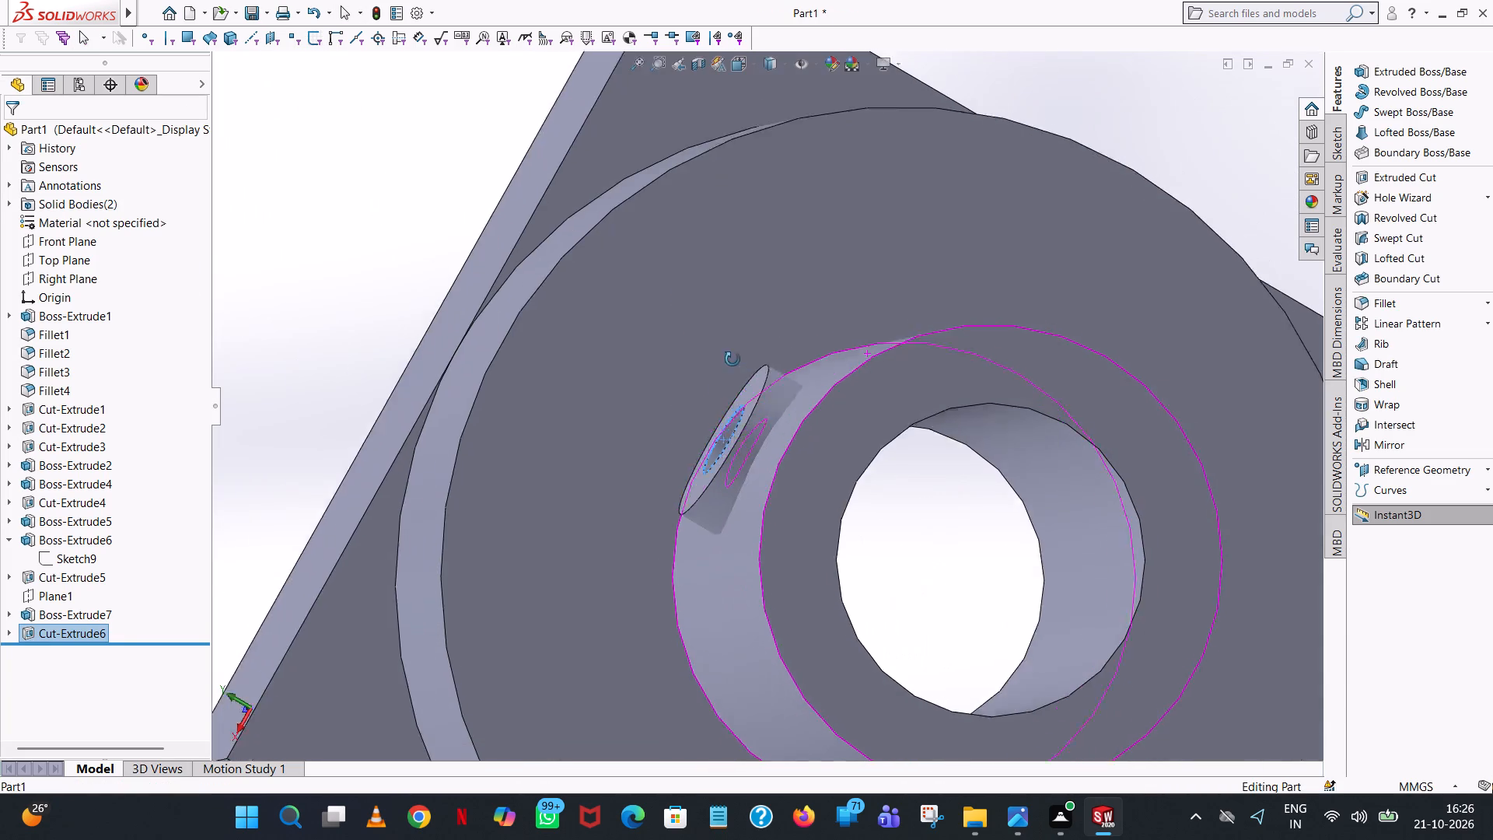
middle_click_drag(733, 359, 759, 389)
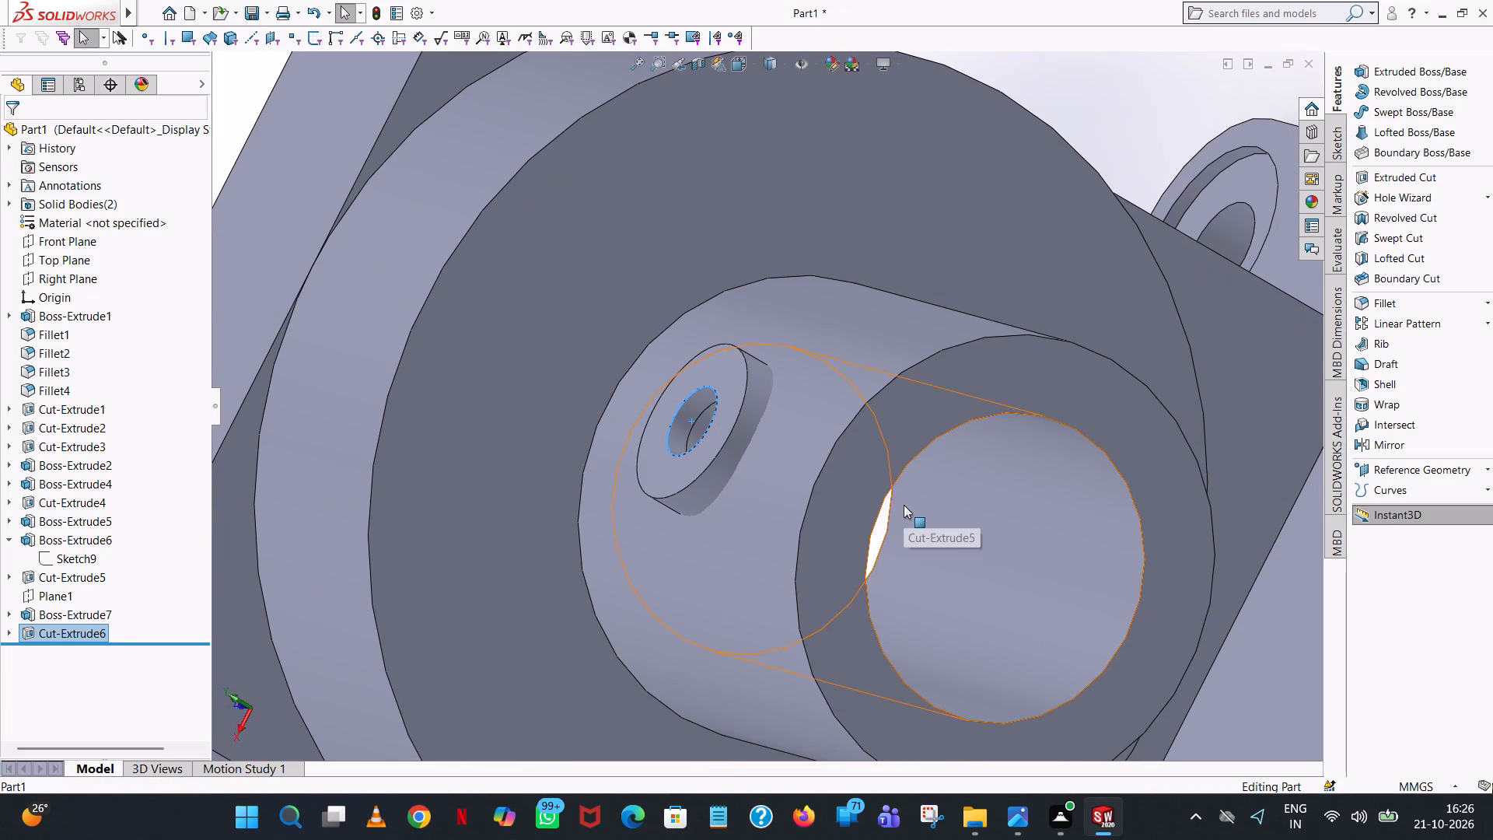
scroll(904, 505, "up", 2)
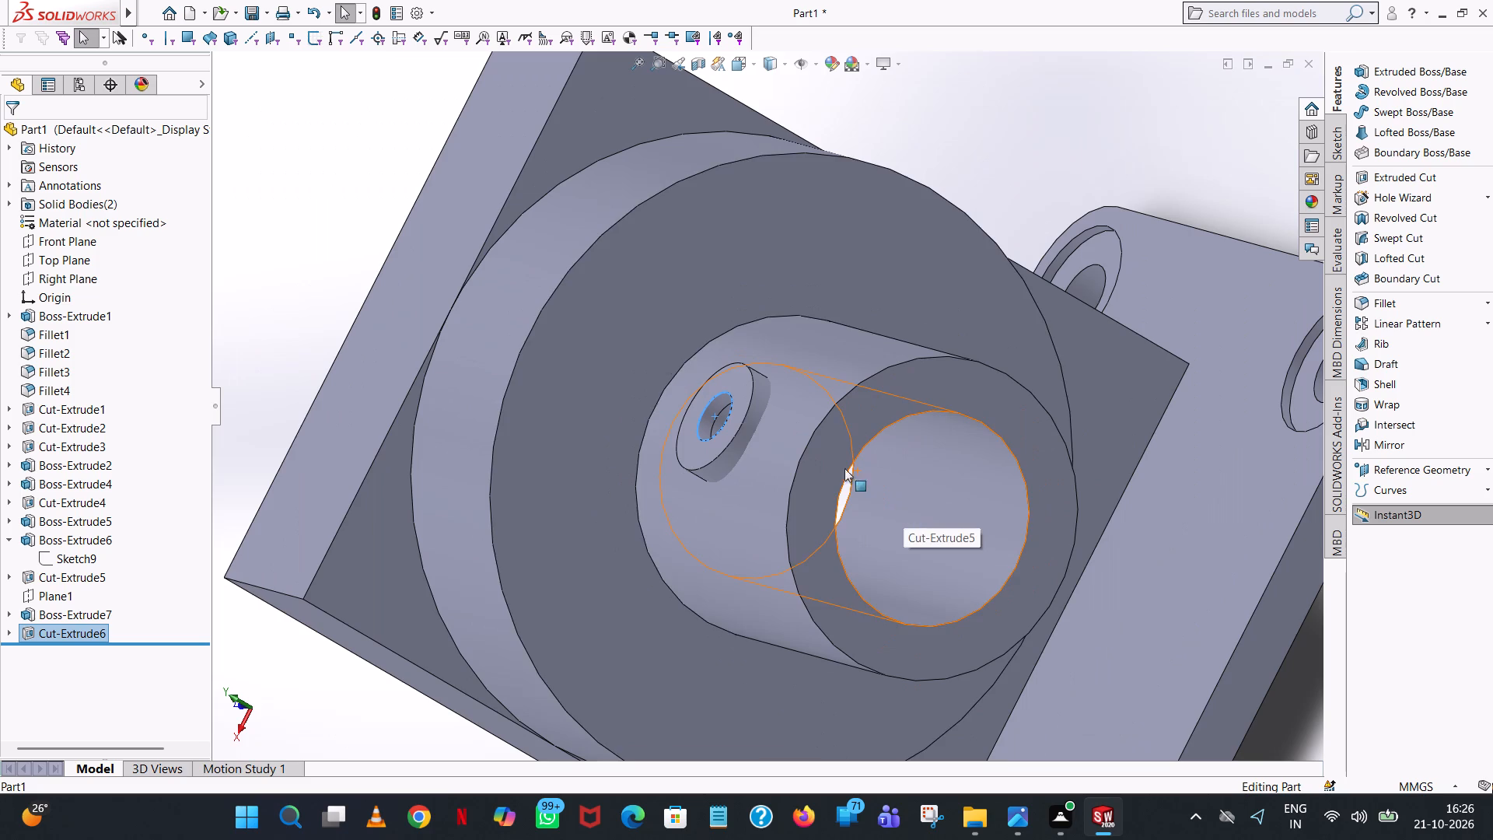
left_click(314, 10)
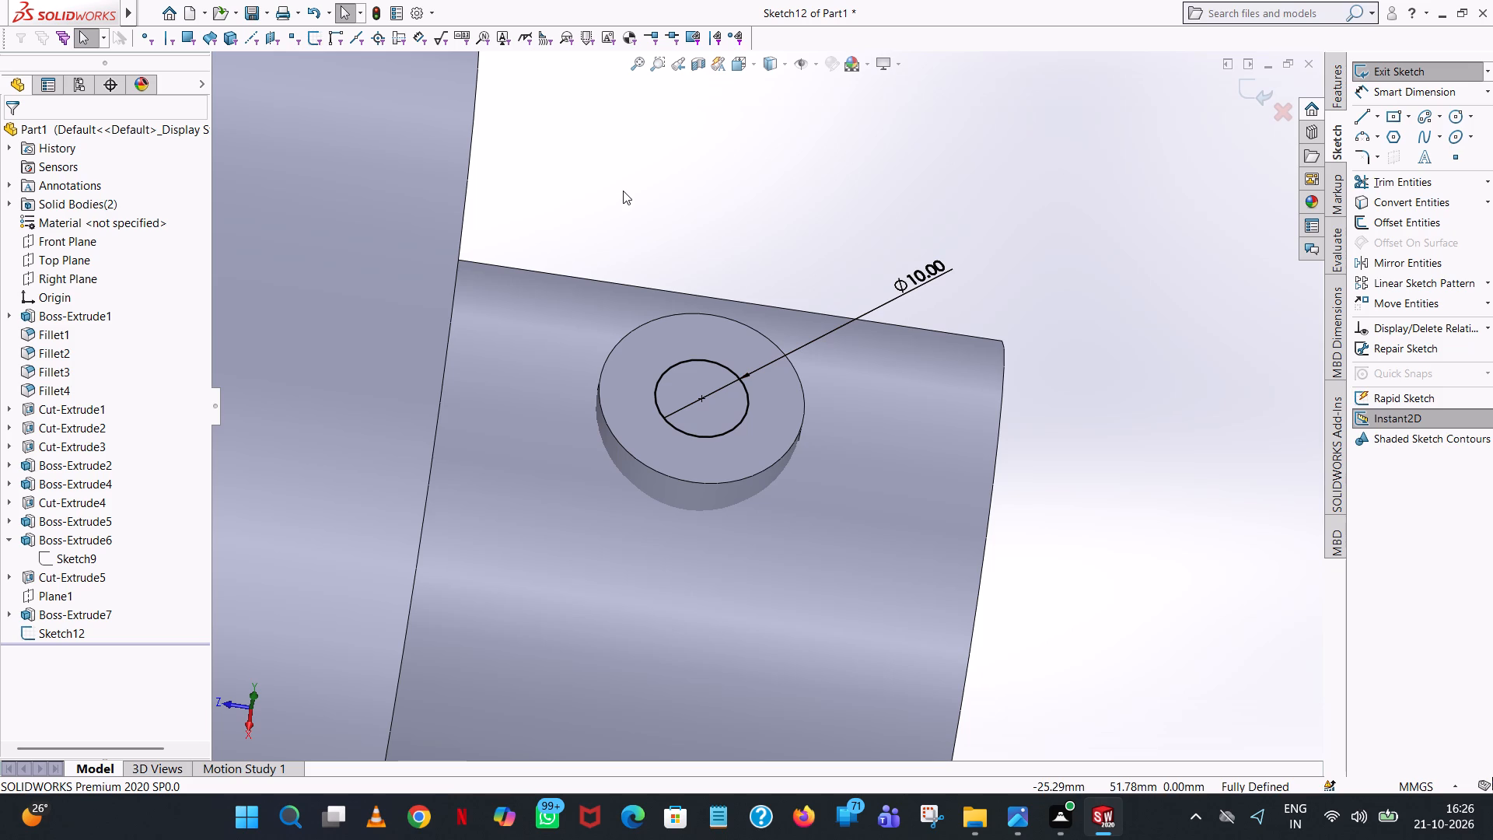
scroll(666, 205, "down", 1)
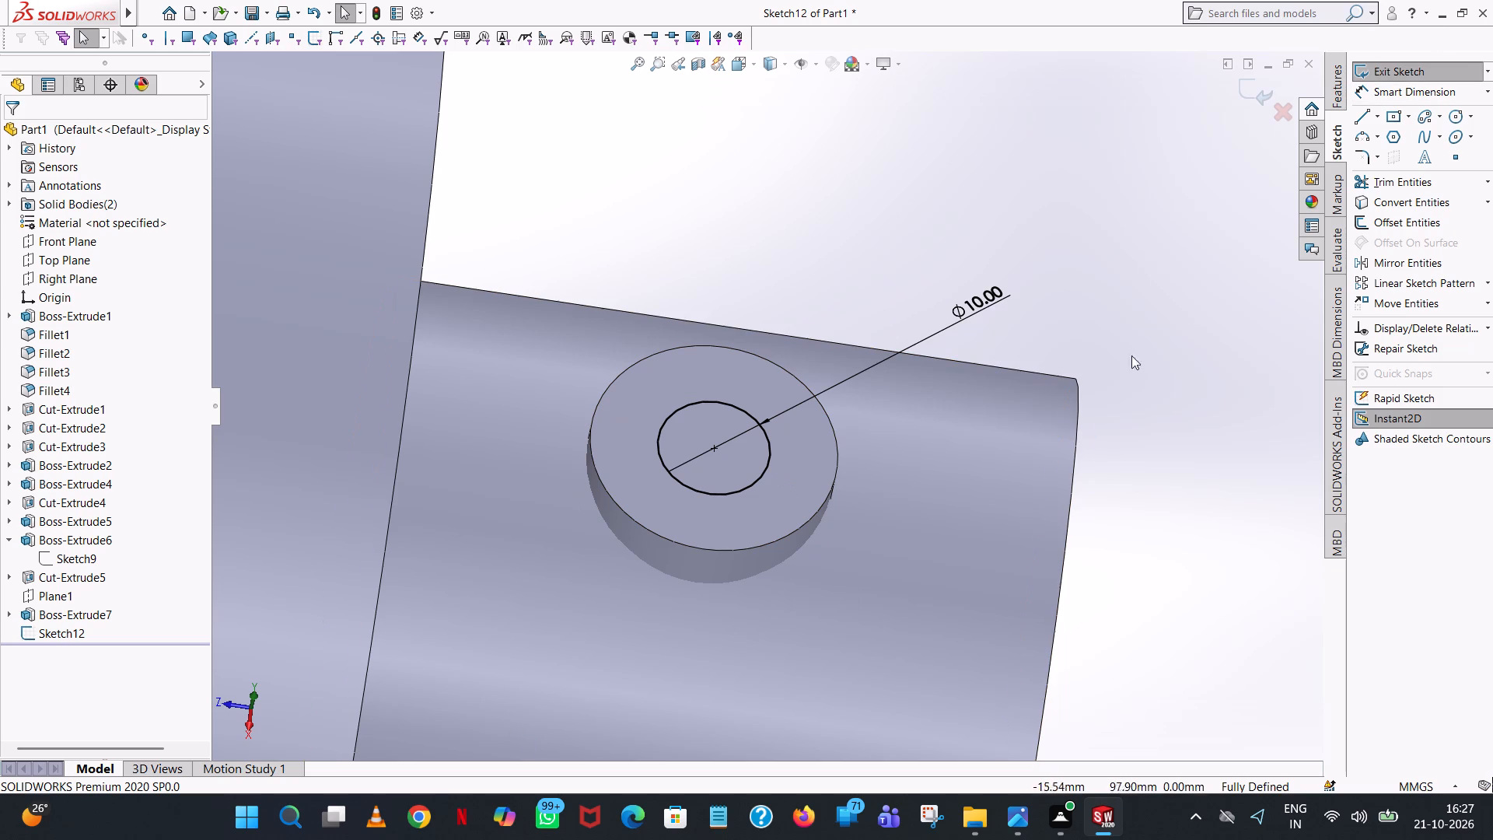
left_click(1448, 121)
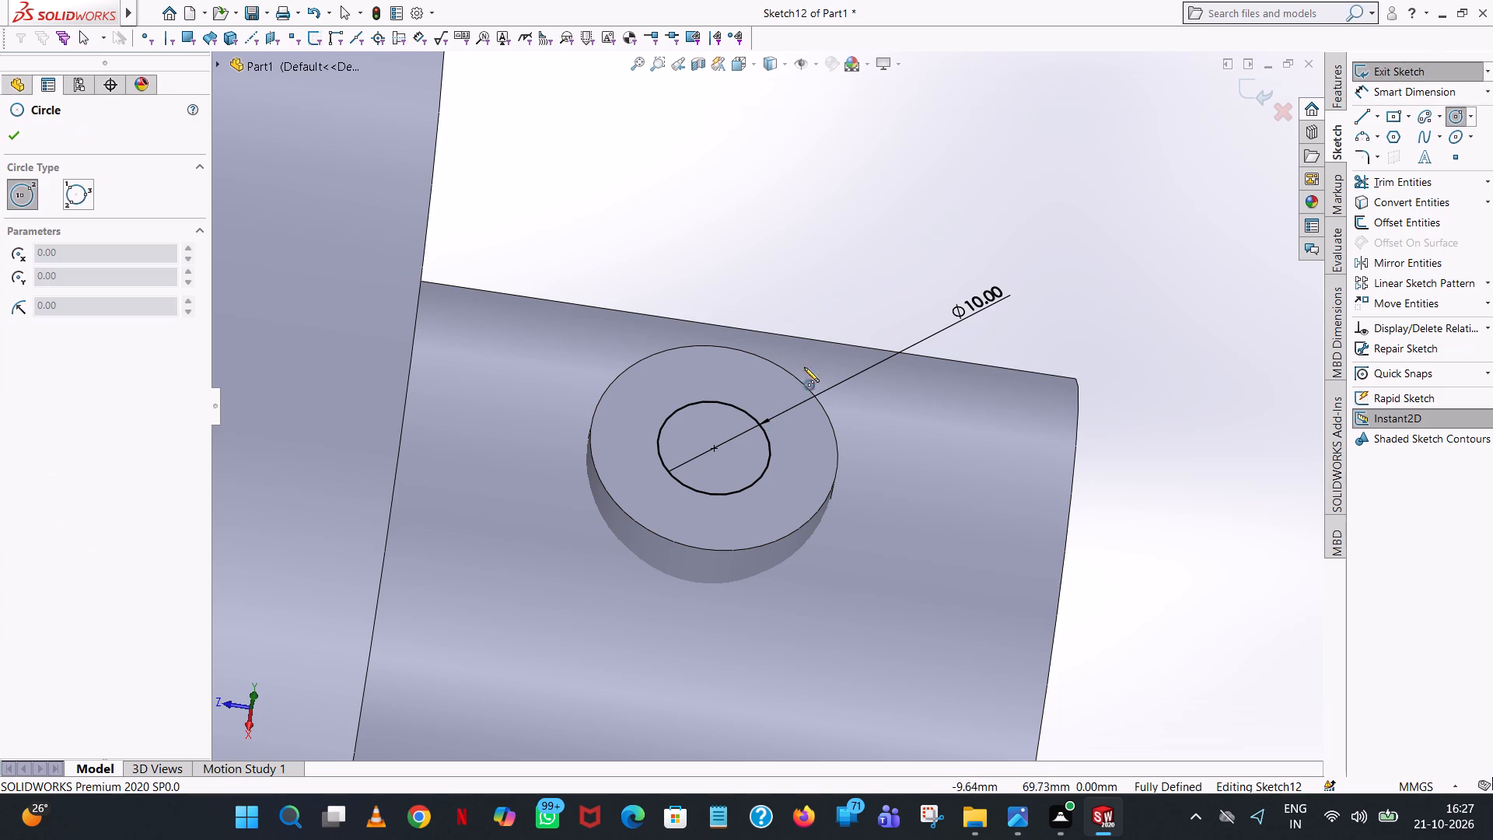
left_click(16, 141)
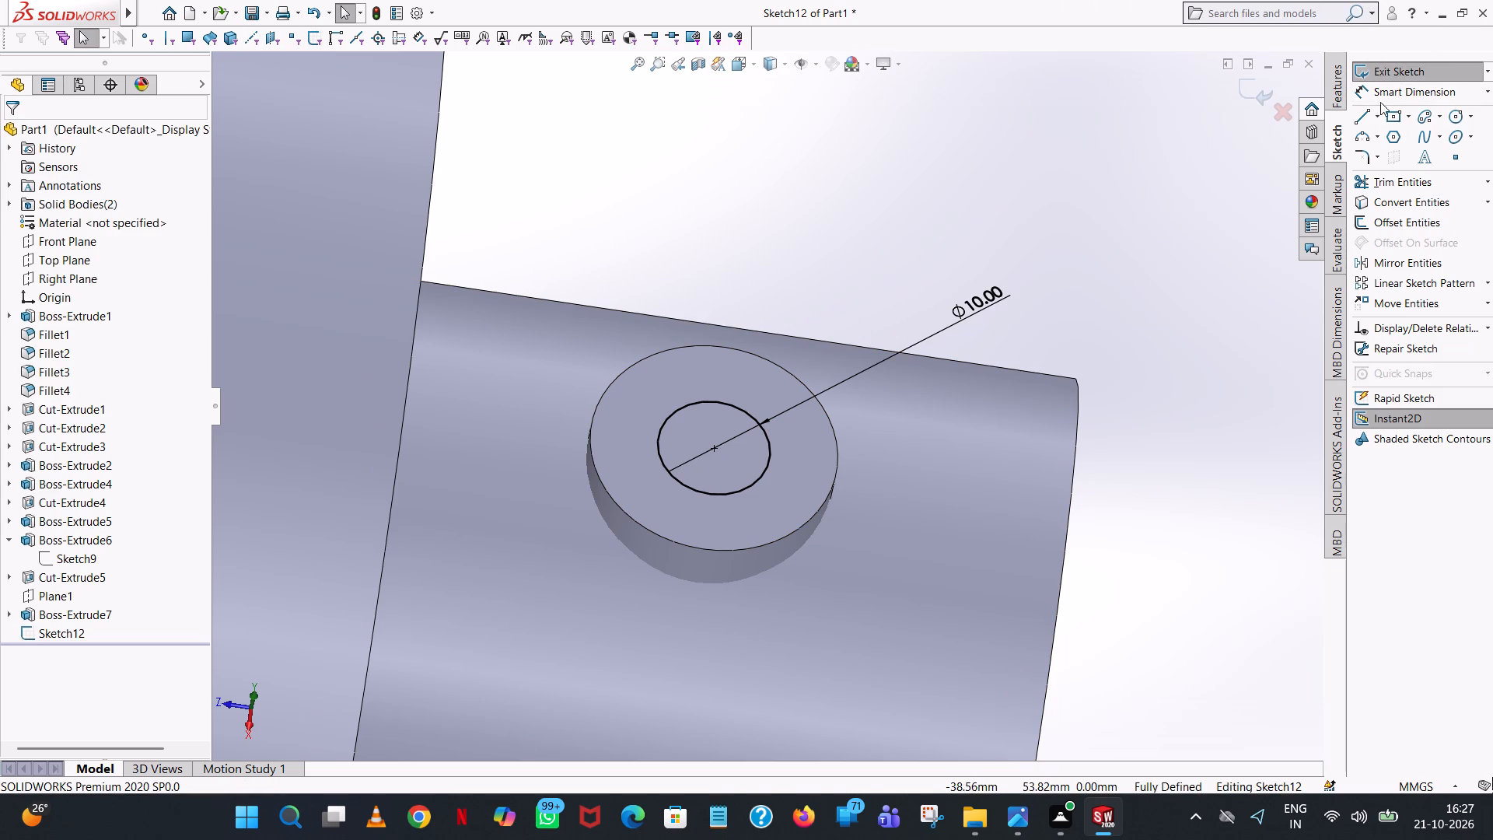
Cut the 10 mm circle down through the small boss into the end boss's bore with an 18 mm blind Extruded Cut.
left_click(1336, 76)
left_click(1407, 181)
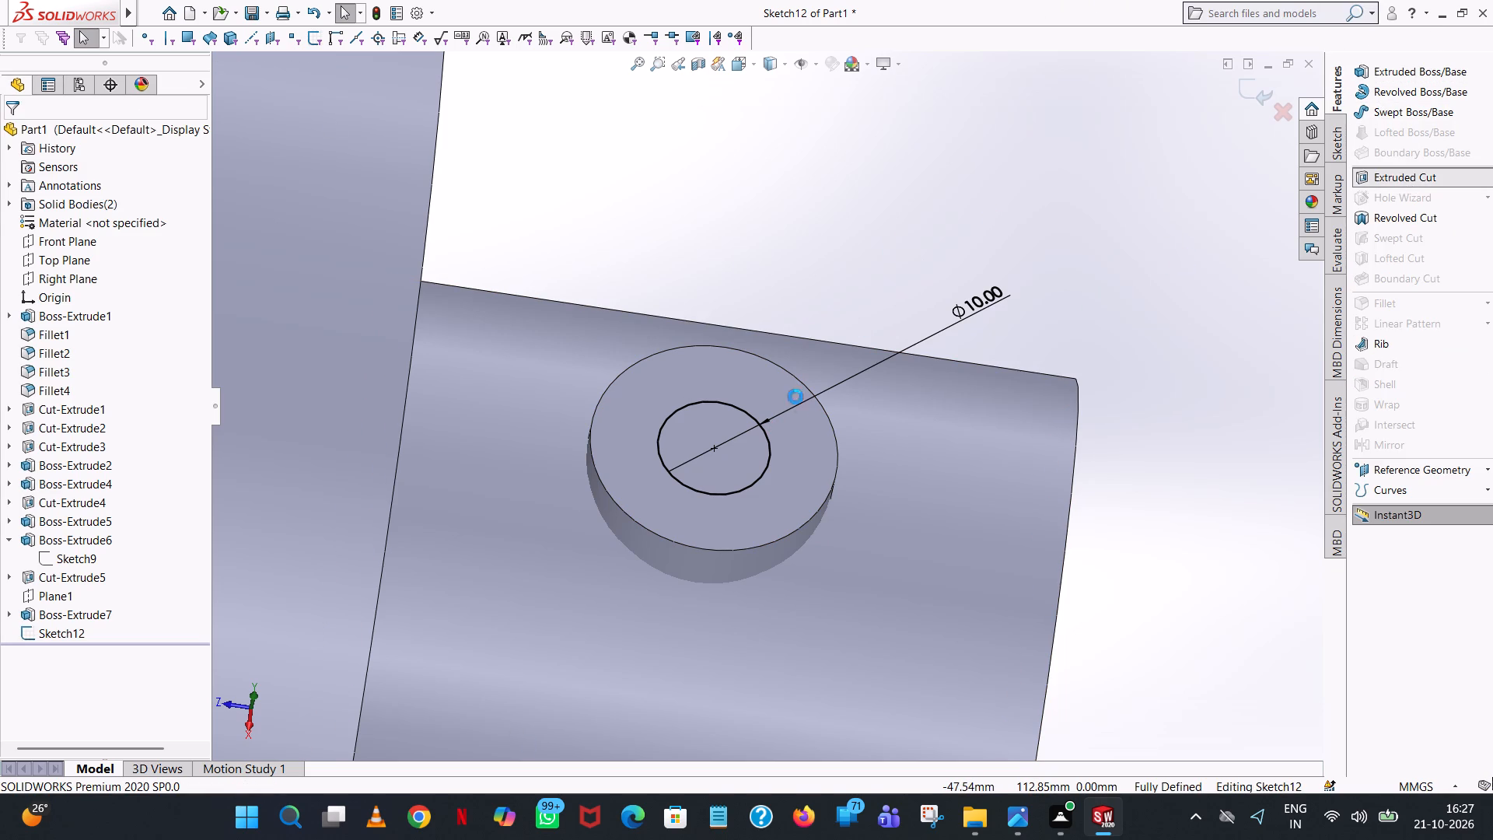
scroll(869, 533, "up", 1)
middle_click_drag(869, 533, 680, 369)
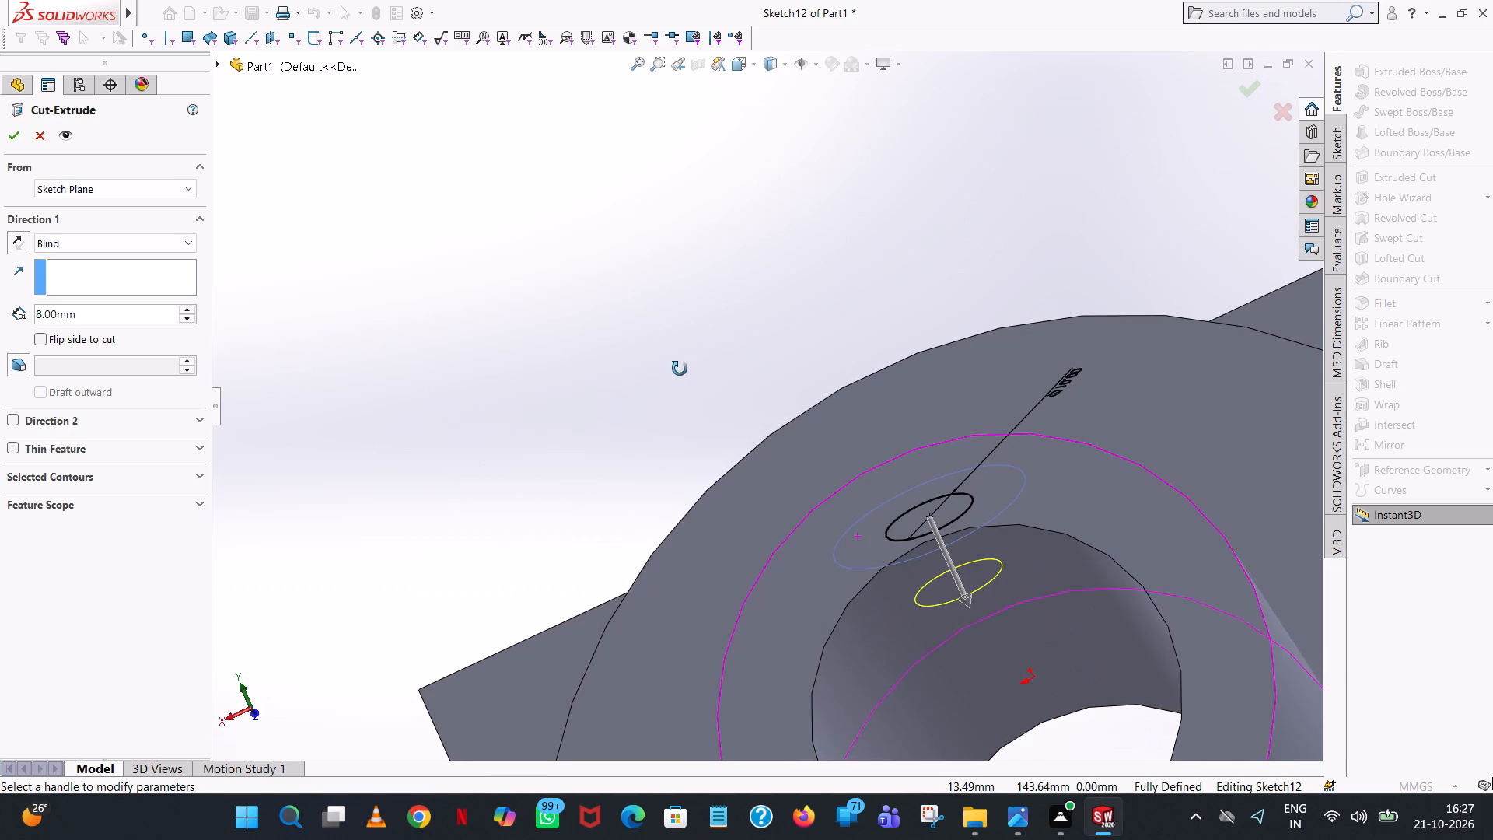
middle_click_drag(680, 369, 680, 369)
left_click_drag(969, 601, 1001, 656)
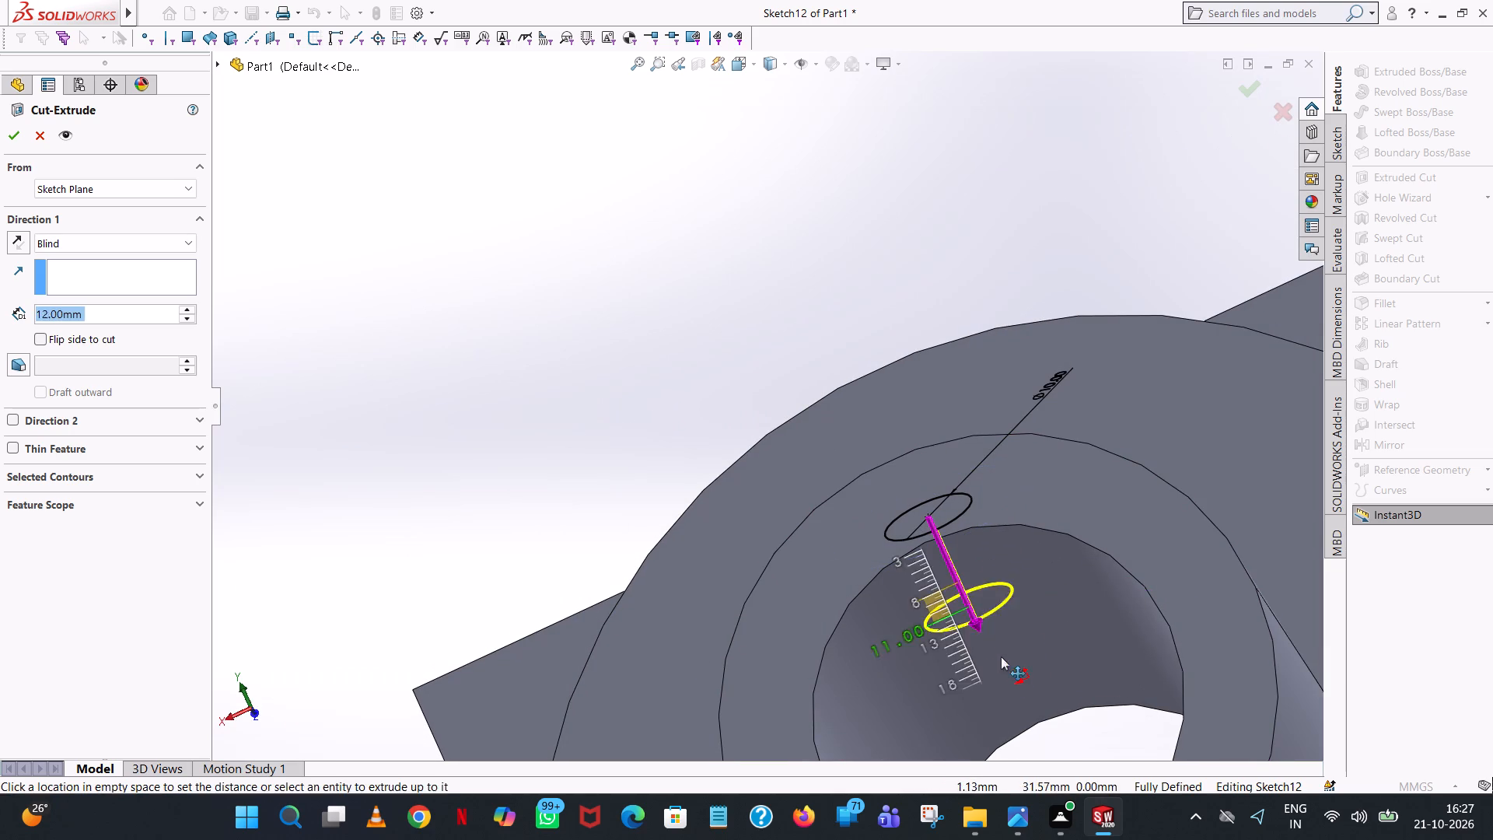
left_click_drag(1001, 656, 1005, 668)
left_click(13, 144)
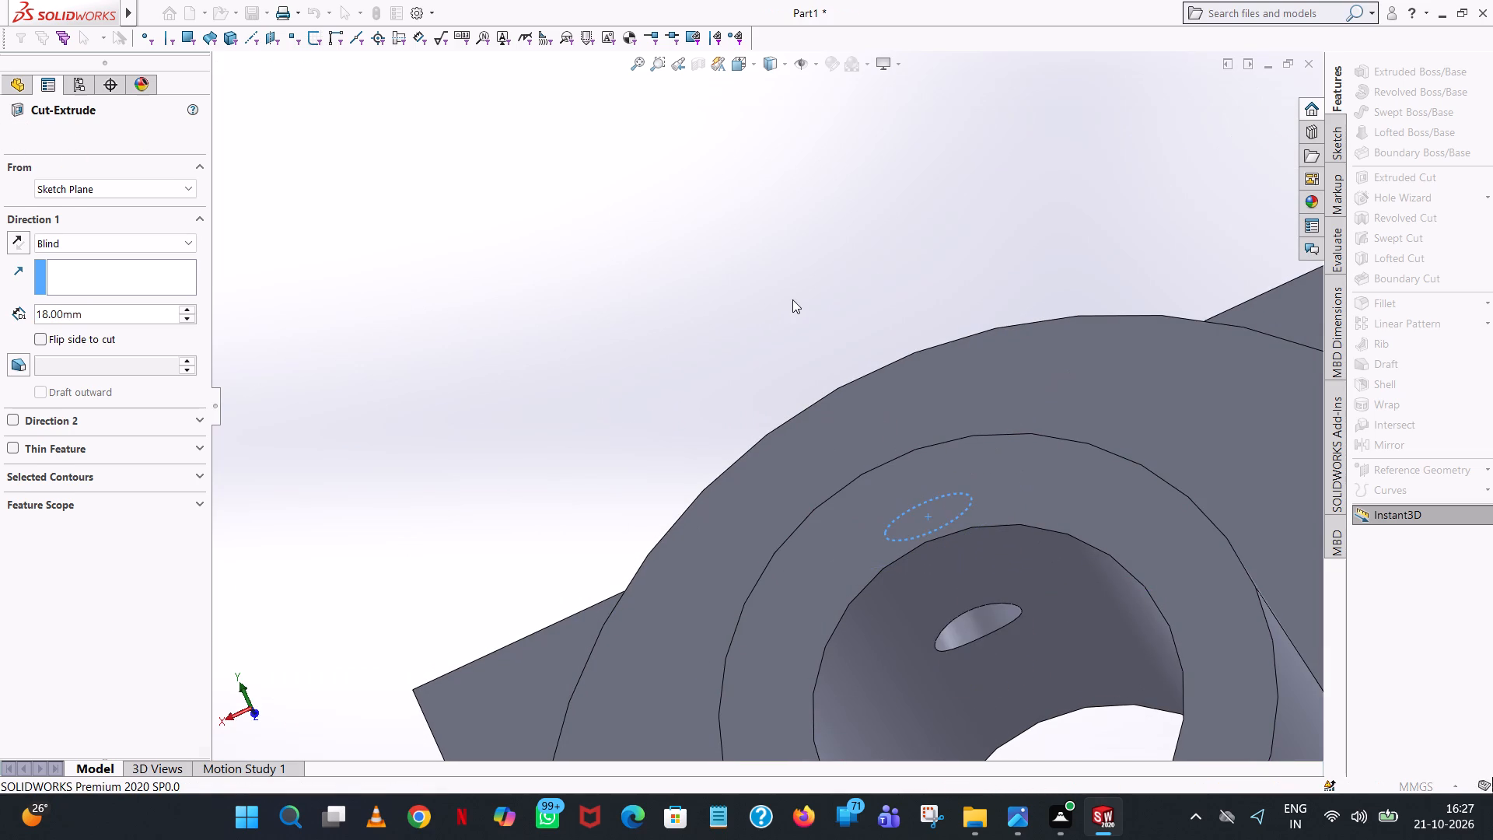
Examine the whole bearing housing from several sides, including the small boss's hole, the bores and the base plate.
scroll(877, 344, "up", 7)
middle_click_drag(855, 320, 1014, 394)
scroll(919, 394, "up", 1)
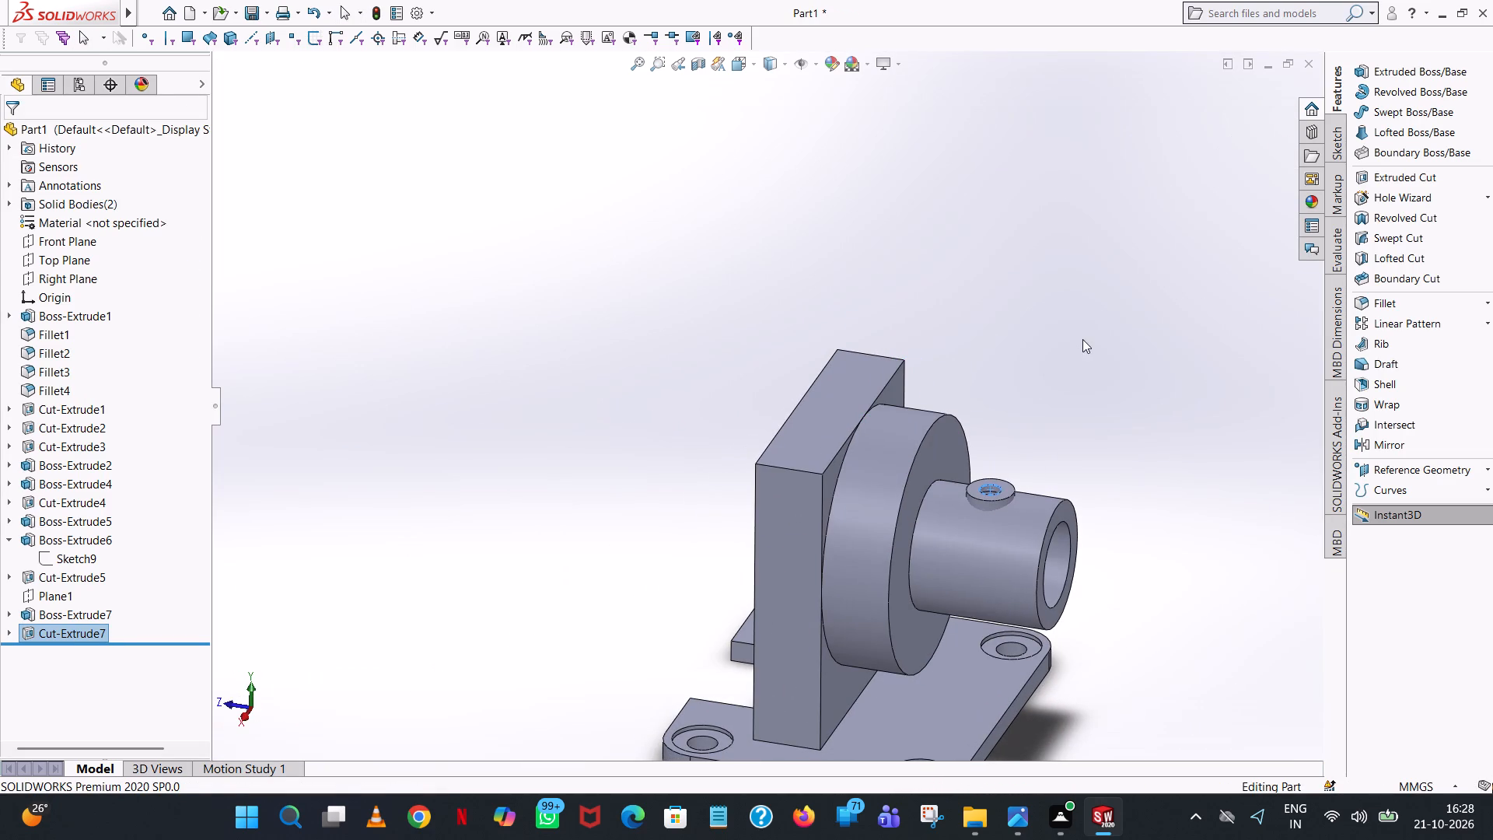
left_click(1082, 339)
scroll(1096, 414, "up", 1)
middle_click_drag(1096, 414, 1102, 354)
scroll(1100, 362, "up", 1)
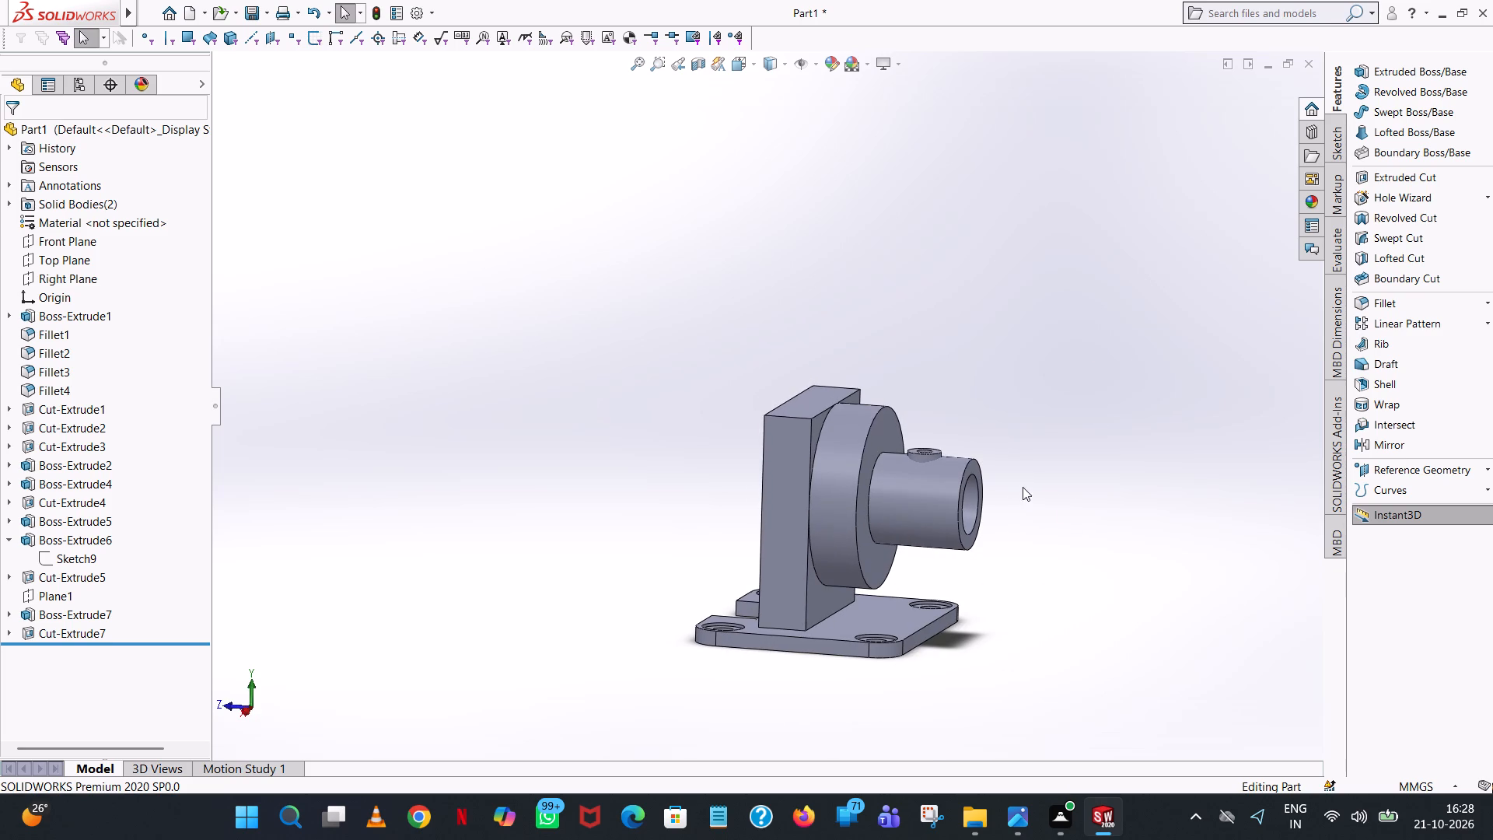
middle_click_drag(1023, 486, 1124, 404)
middle_click_drag(1131, 404, 1164, 494)
scroll(1216, 450, "up", 1)
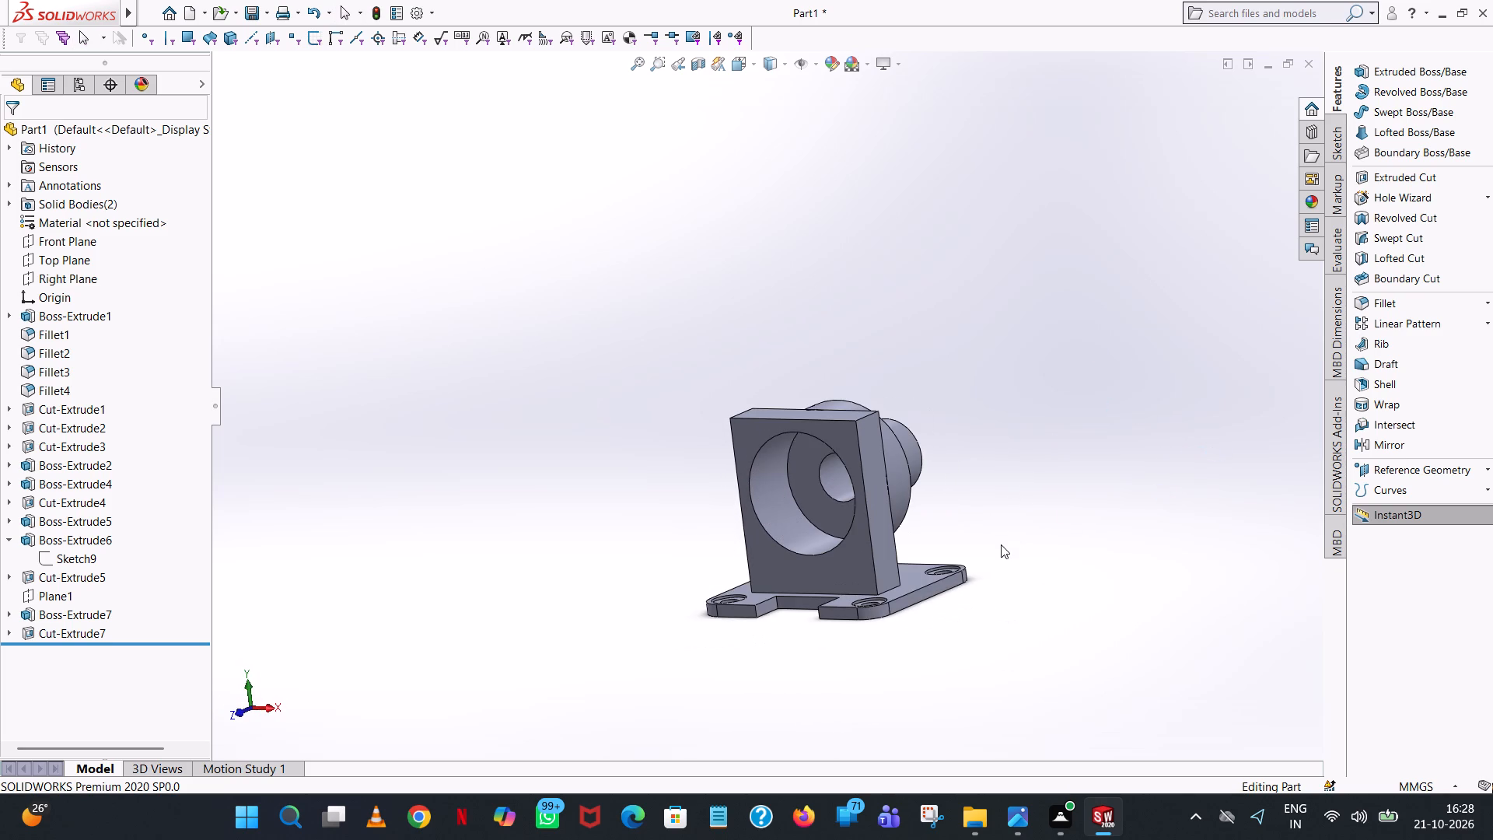
middle_click_drag(988, 432, 939, 549)
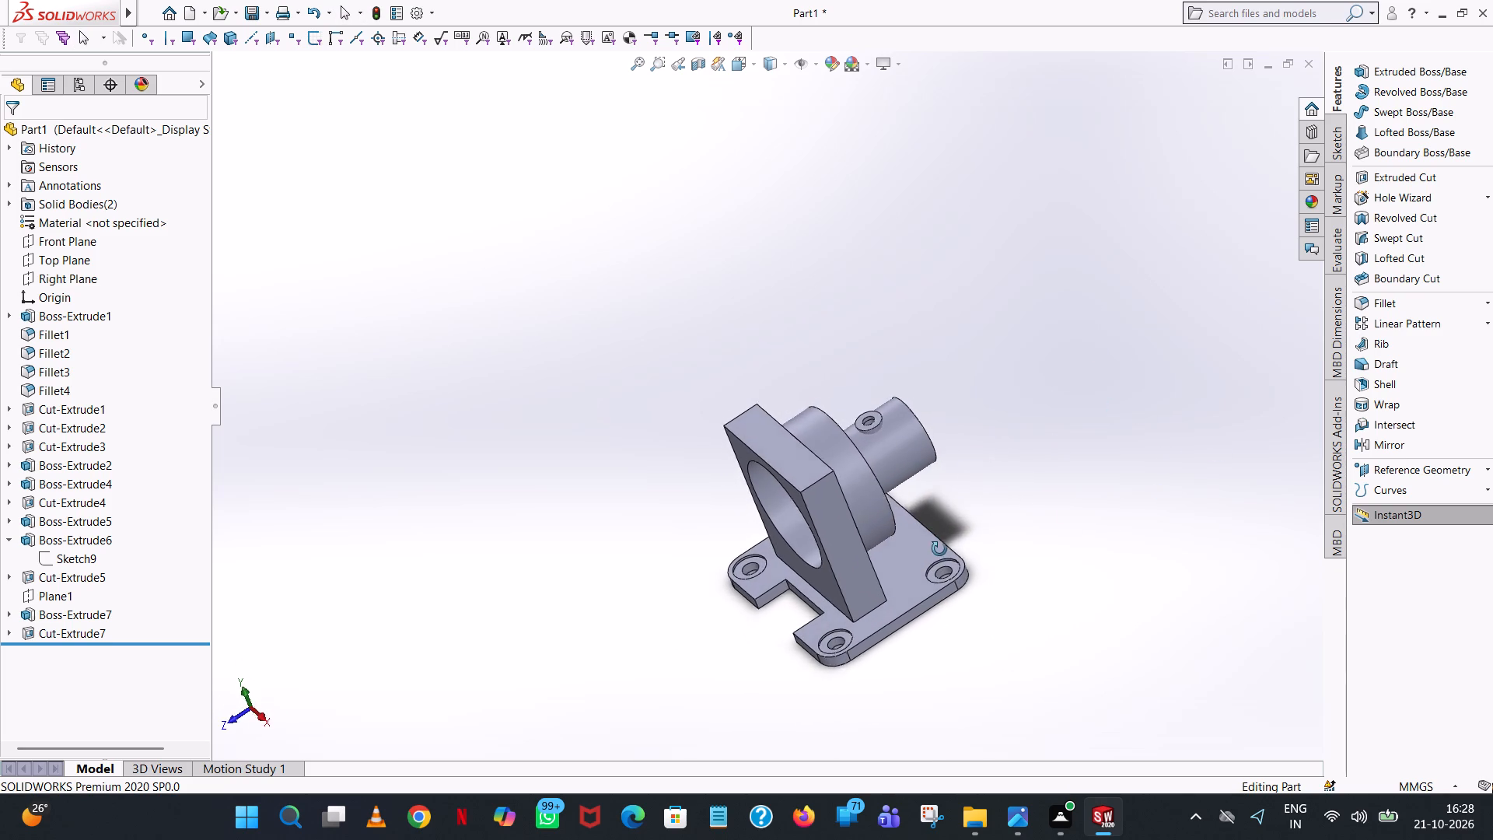
middle_click_drag(939, 549, 915, 569)
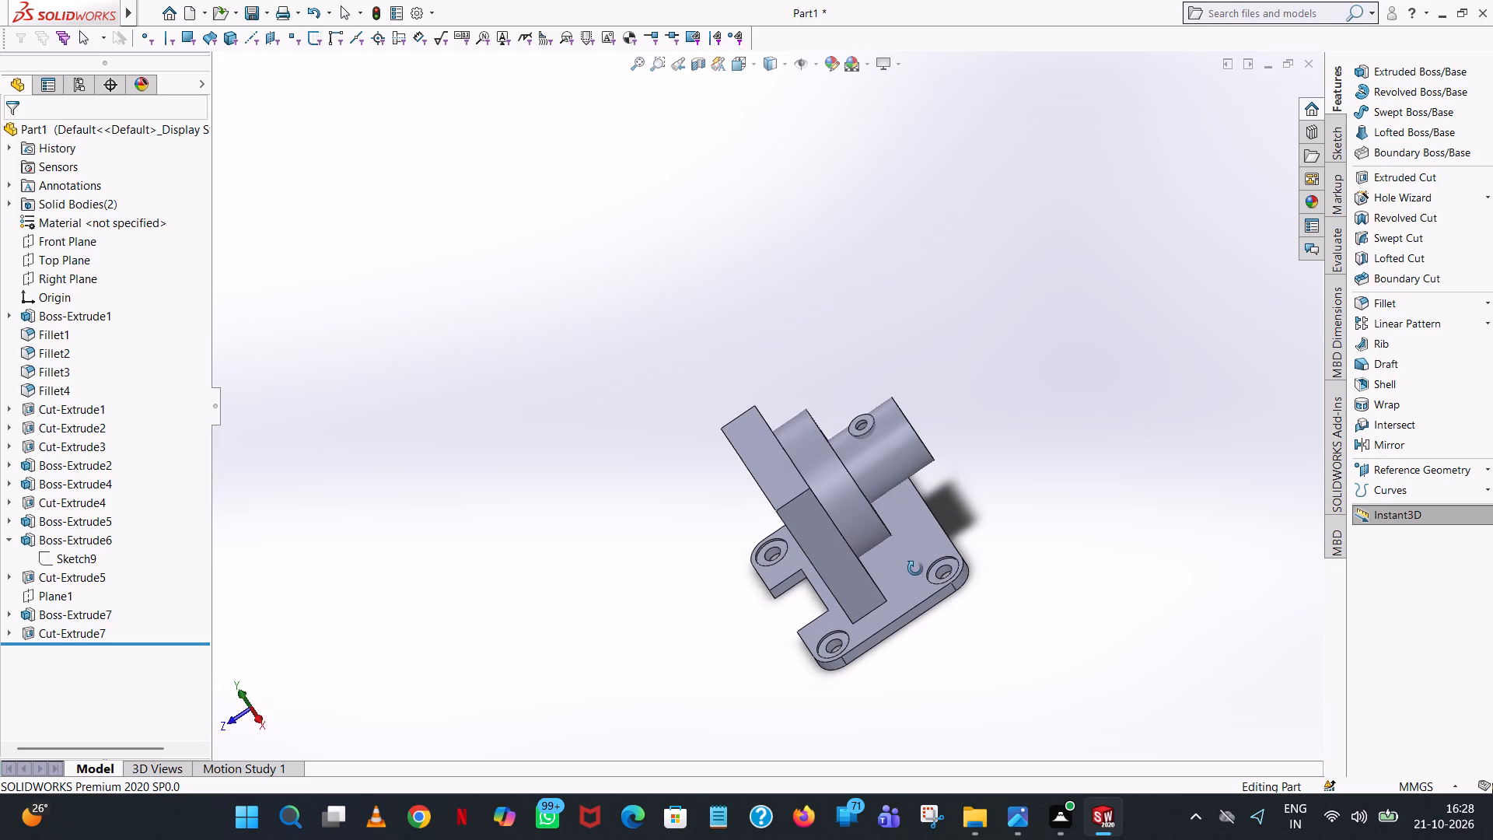
middle_click_drag(915, 569, 950, 416)
scroll(917, 442, "up", 1)
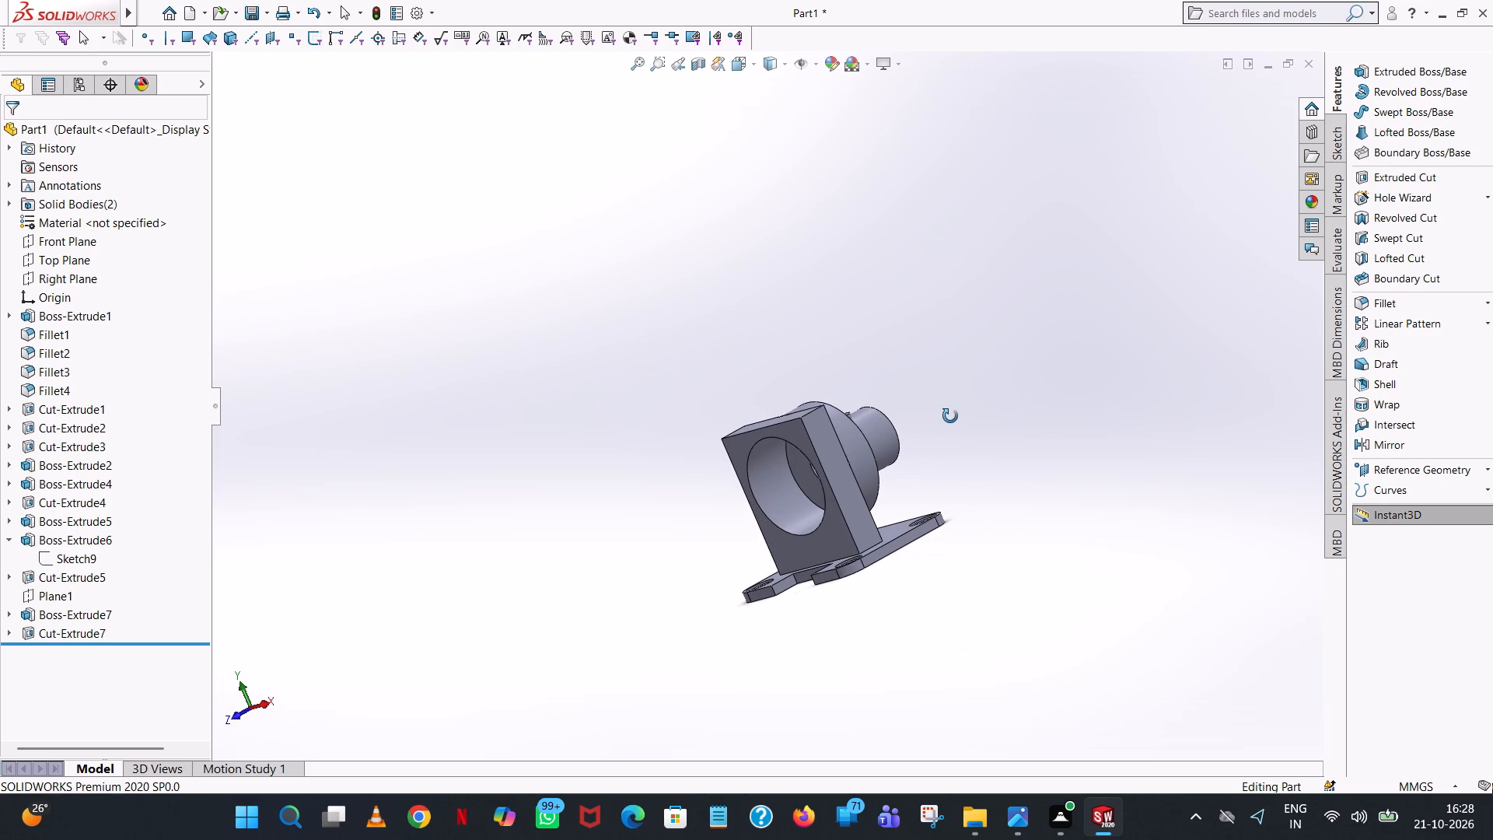
middle_click_drag(950, 416, 951, 416)
scroll(932, 441, "down", 4)
middle_click_drag(927, 447, 925, 450)
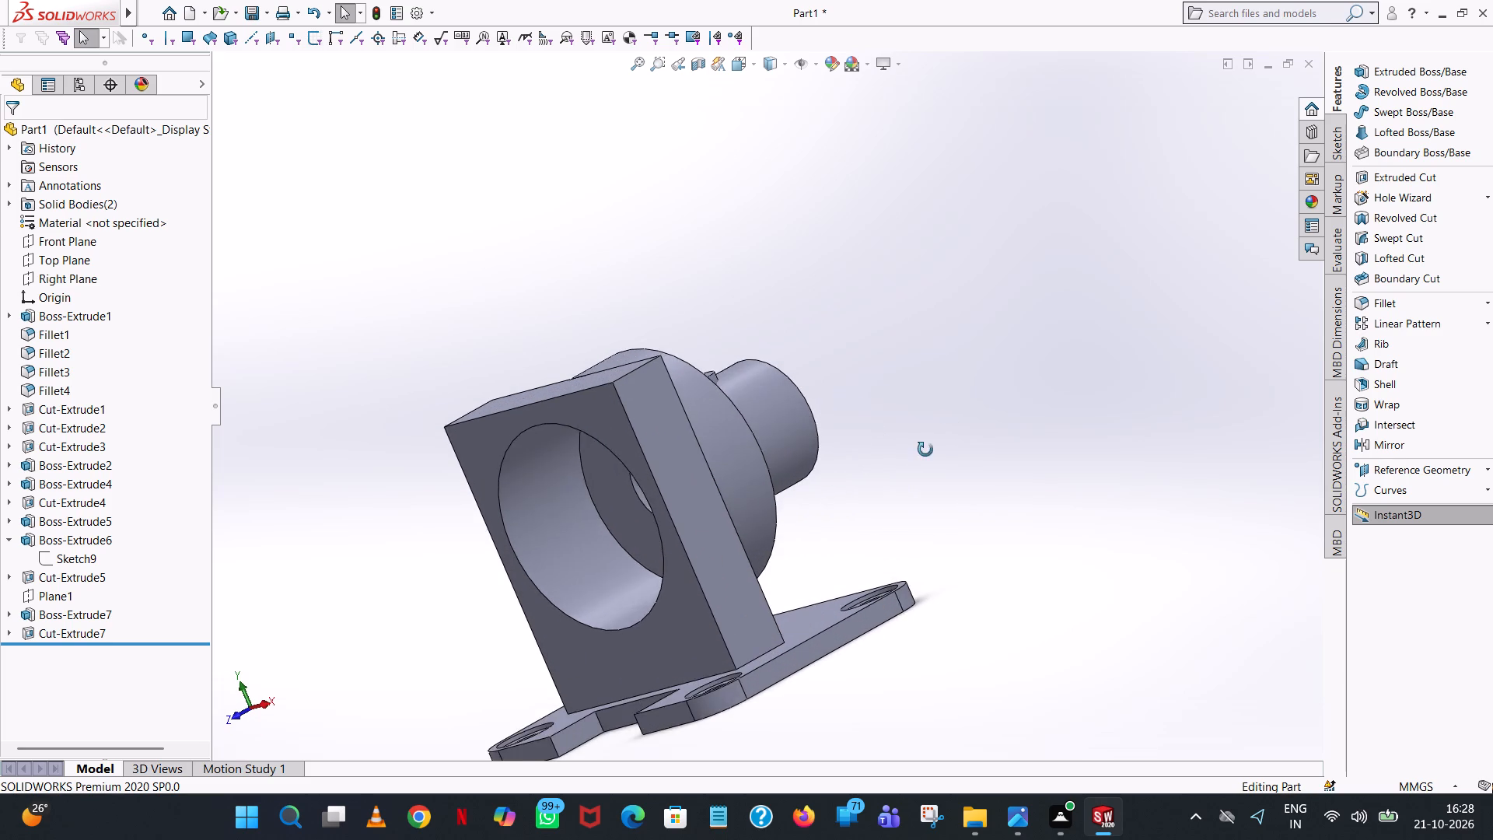
middle_click_drag(925, 450, 850, 493)
scroll(877, 530, "up", 1)
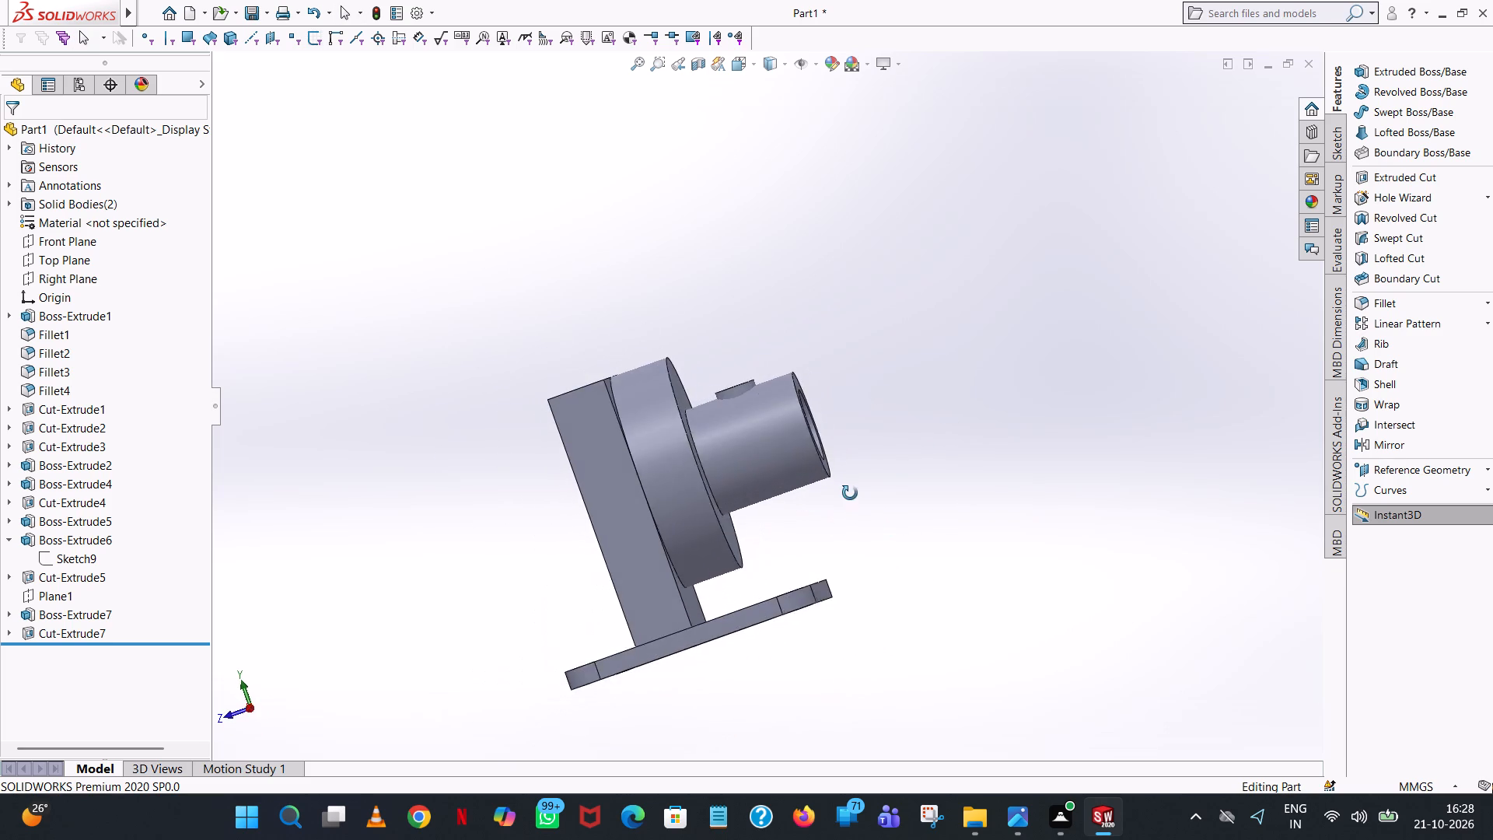
Start an Extruded Boss sketch on the upright's narrow side face and view it square-on from the side.
middle_click_drag(850, 493, 875, 526)
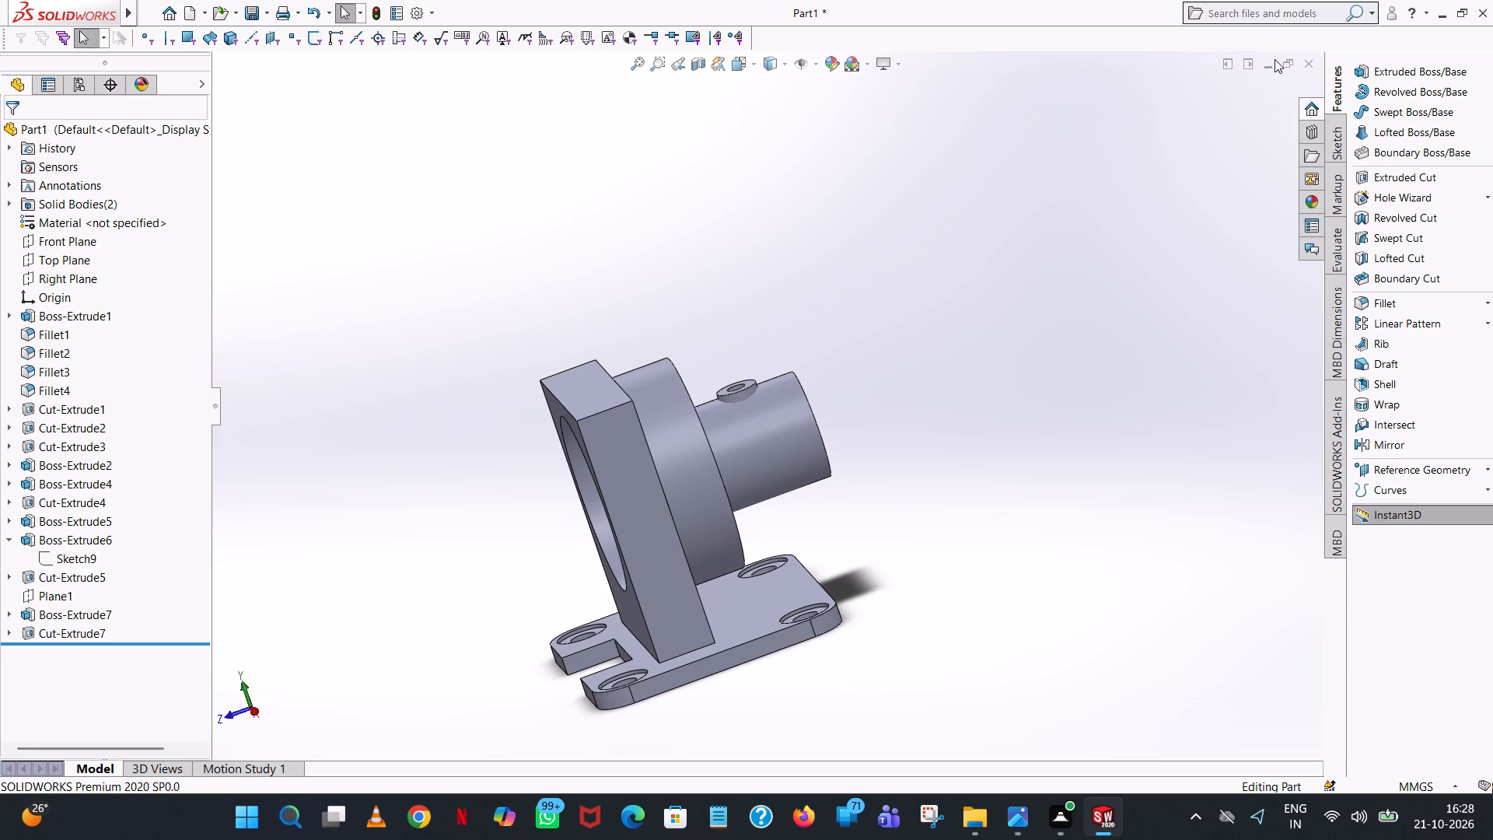
left_click(1404, 72)
left_click(685, 602)
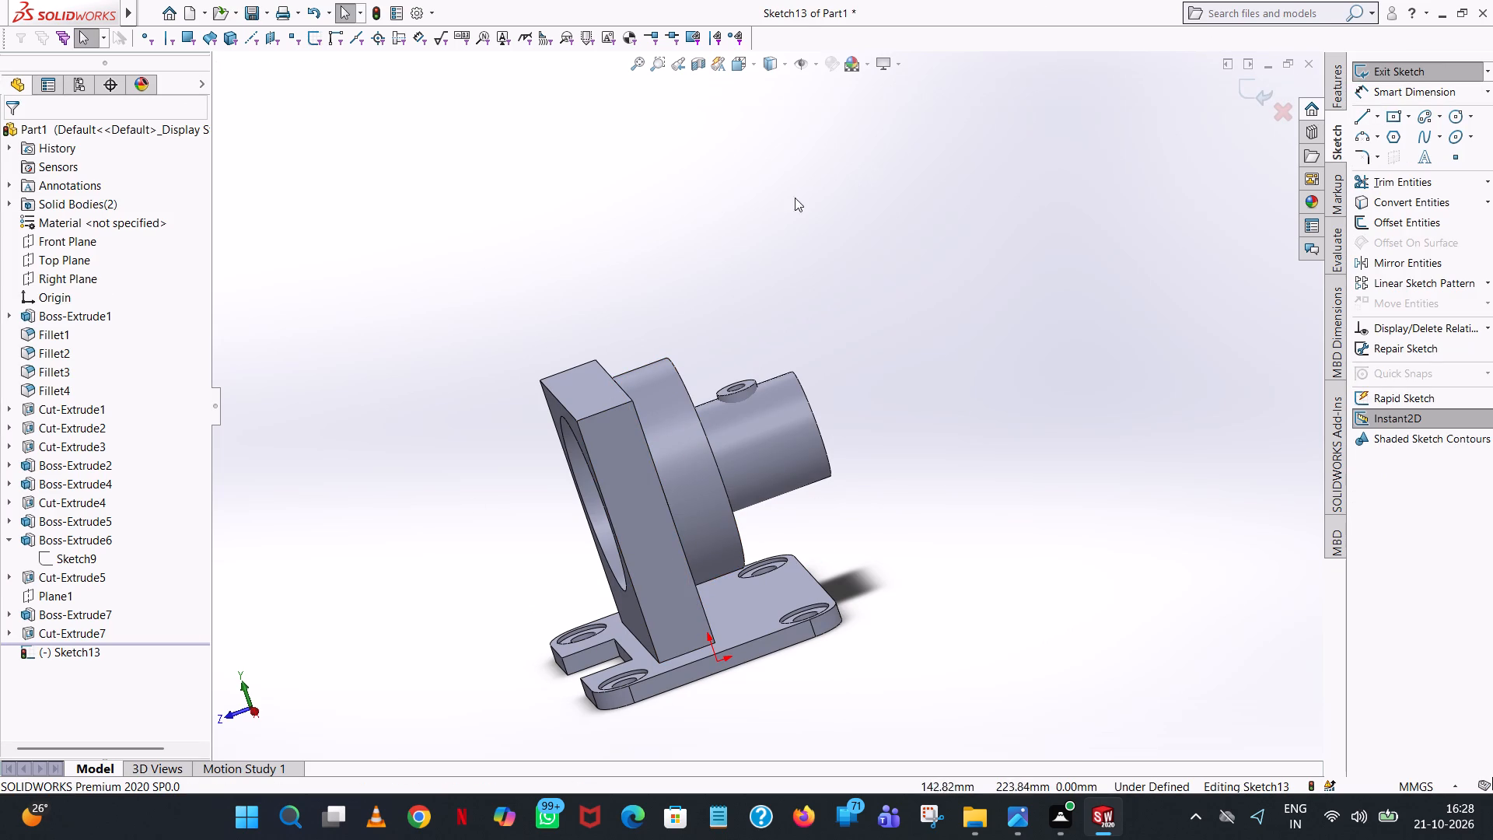
left_click(750, 65)
left_click(825, 161)
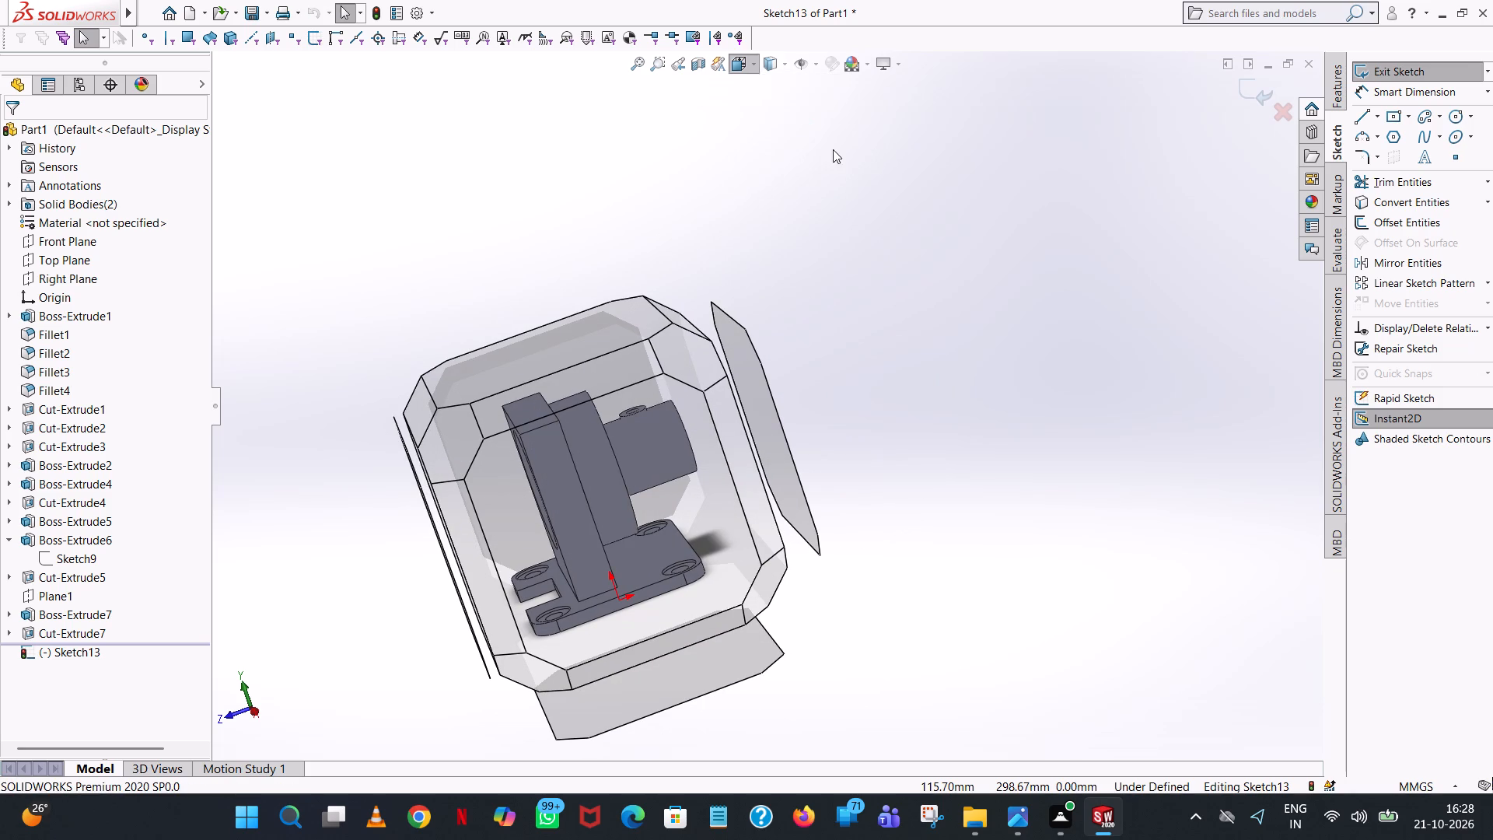
left_click(832, 150)
scroll(589, 429, "down", 3)
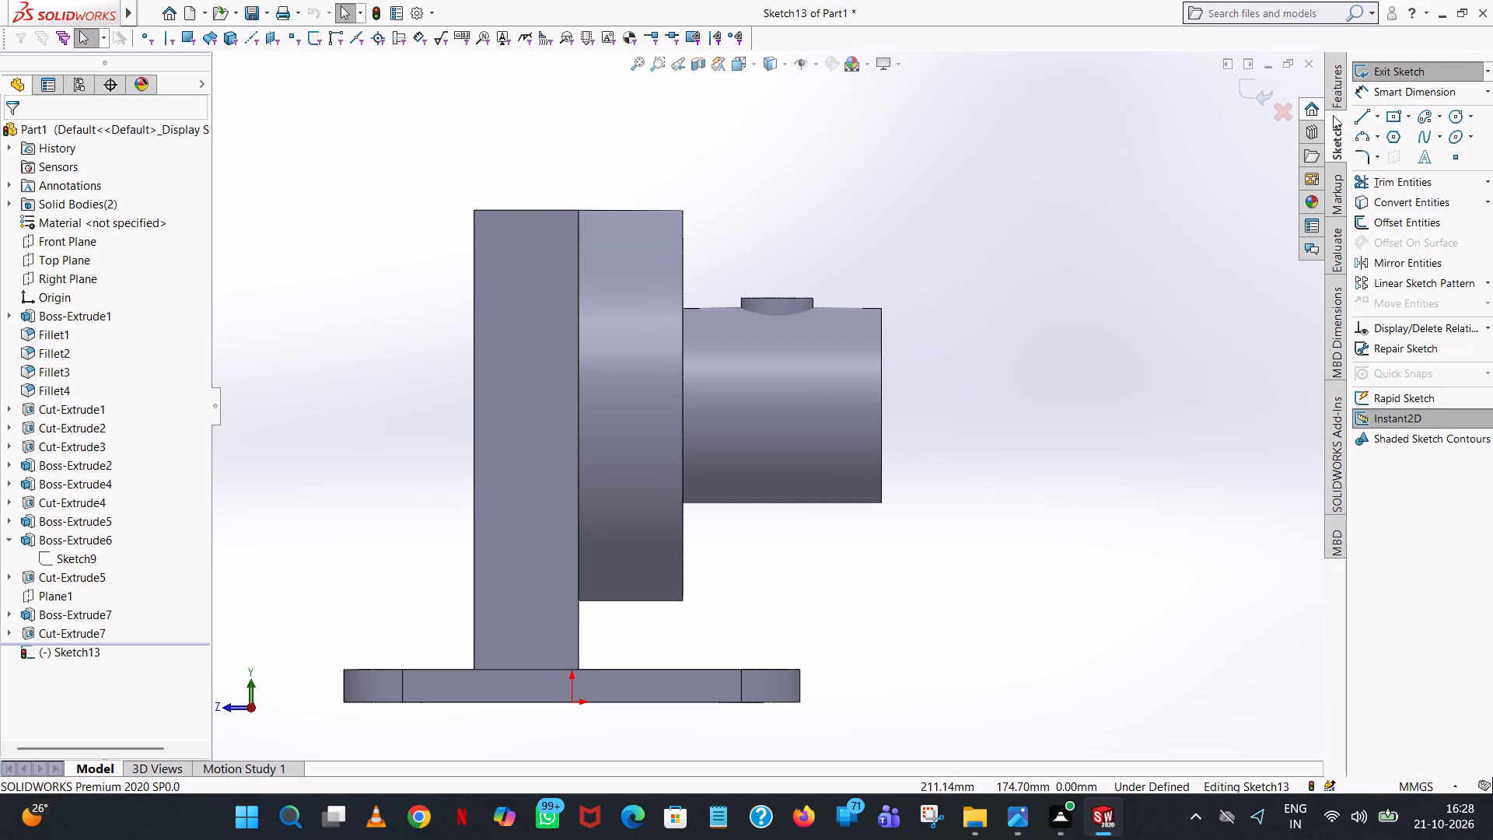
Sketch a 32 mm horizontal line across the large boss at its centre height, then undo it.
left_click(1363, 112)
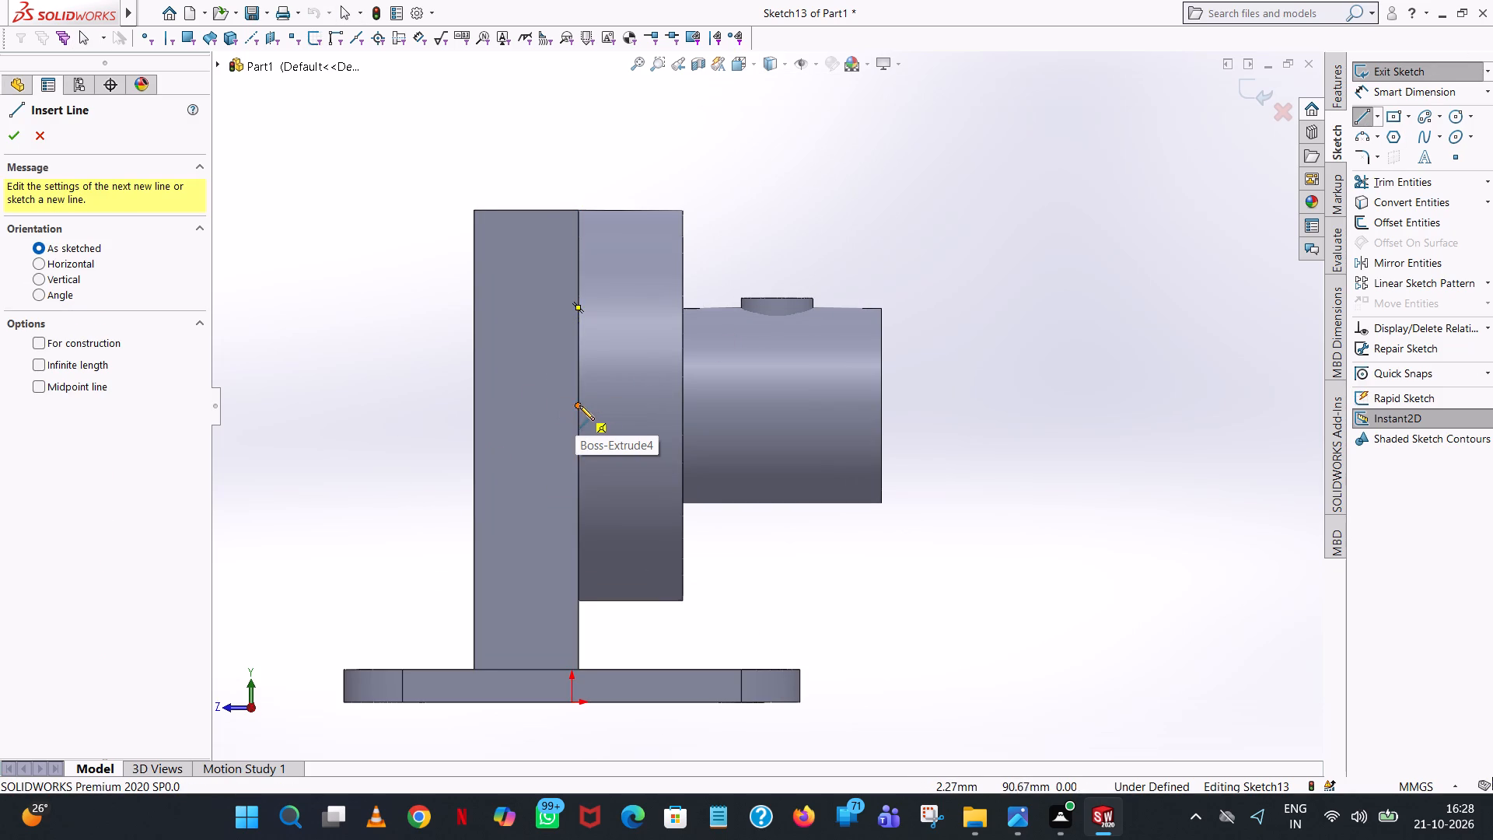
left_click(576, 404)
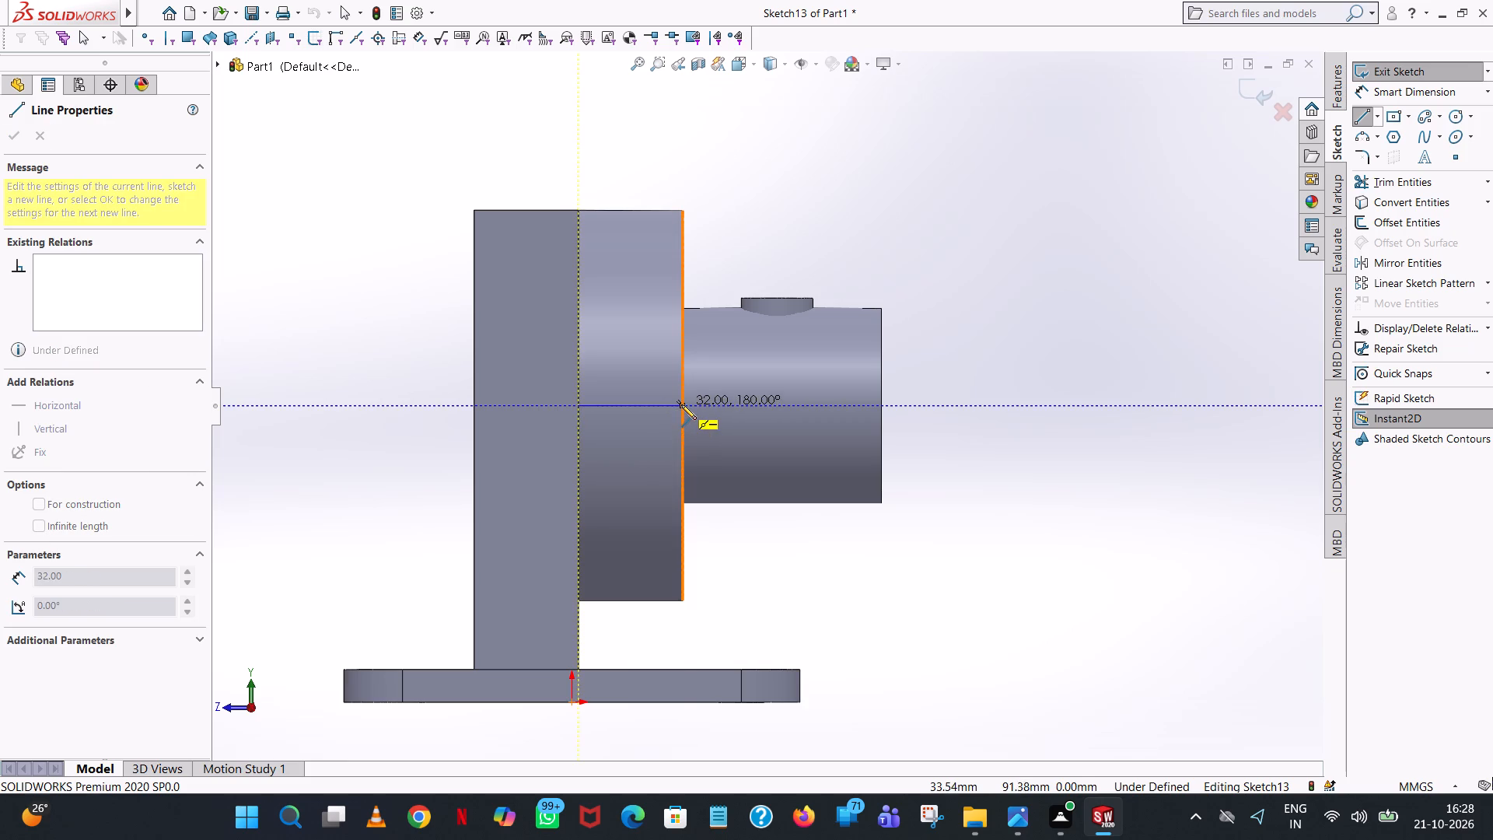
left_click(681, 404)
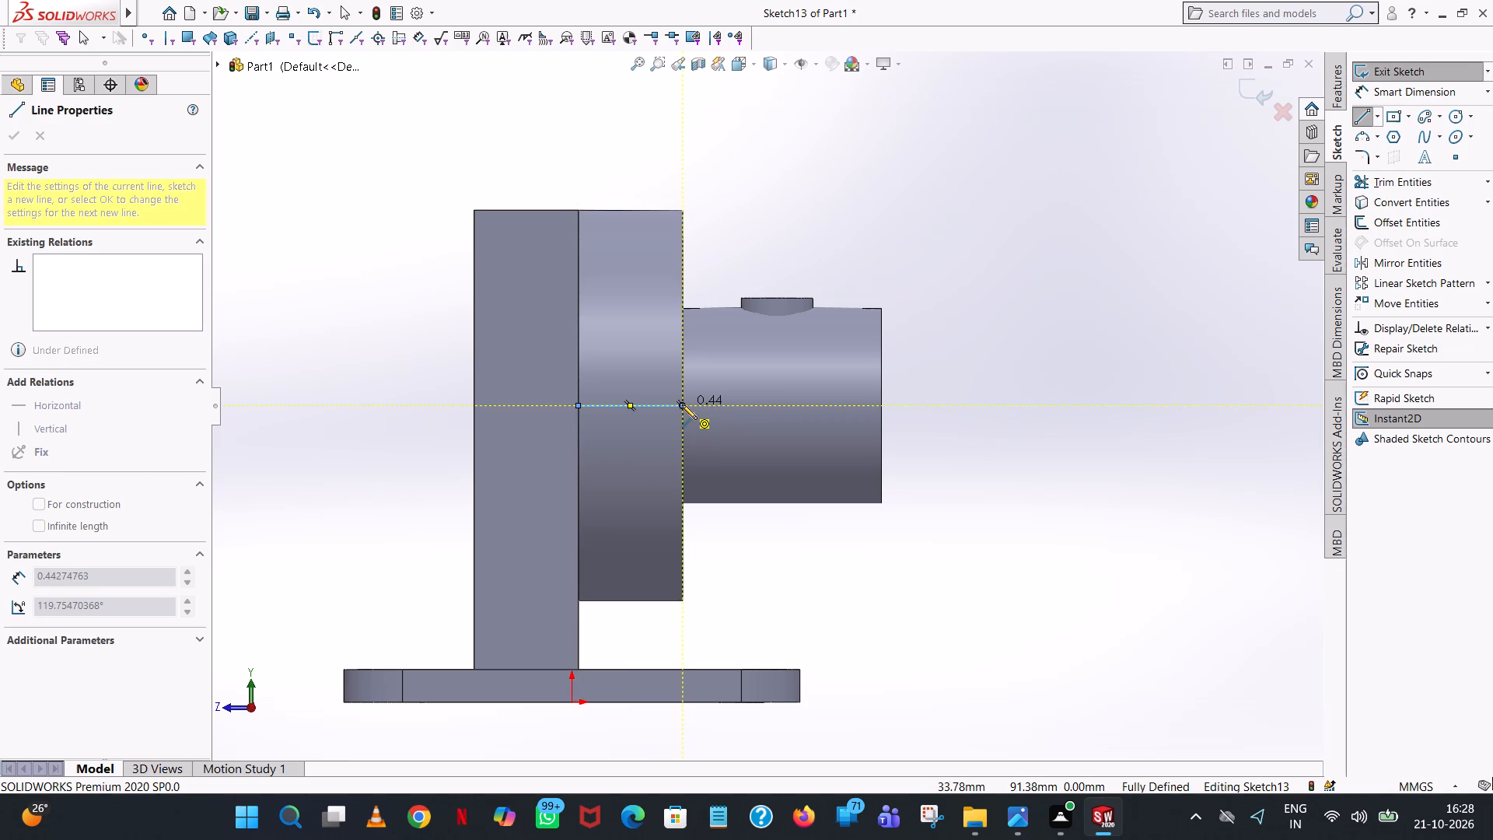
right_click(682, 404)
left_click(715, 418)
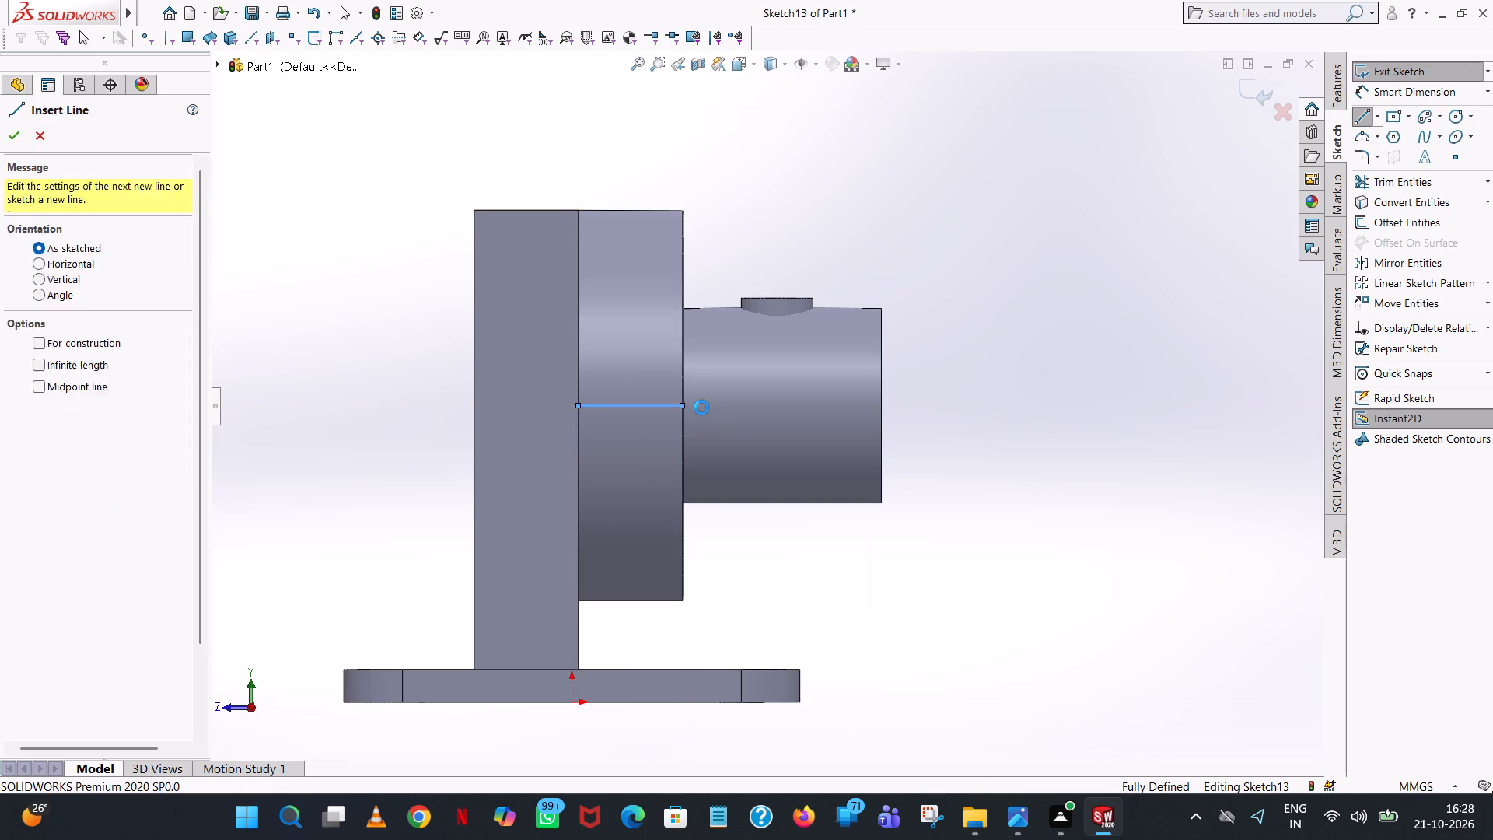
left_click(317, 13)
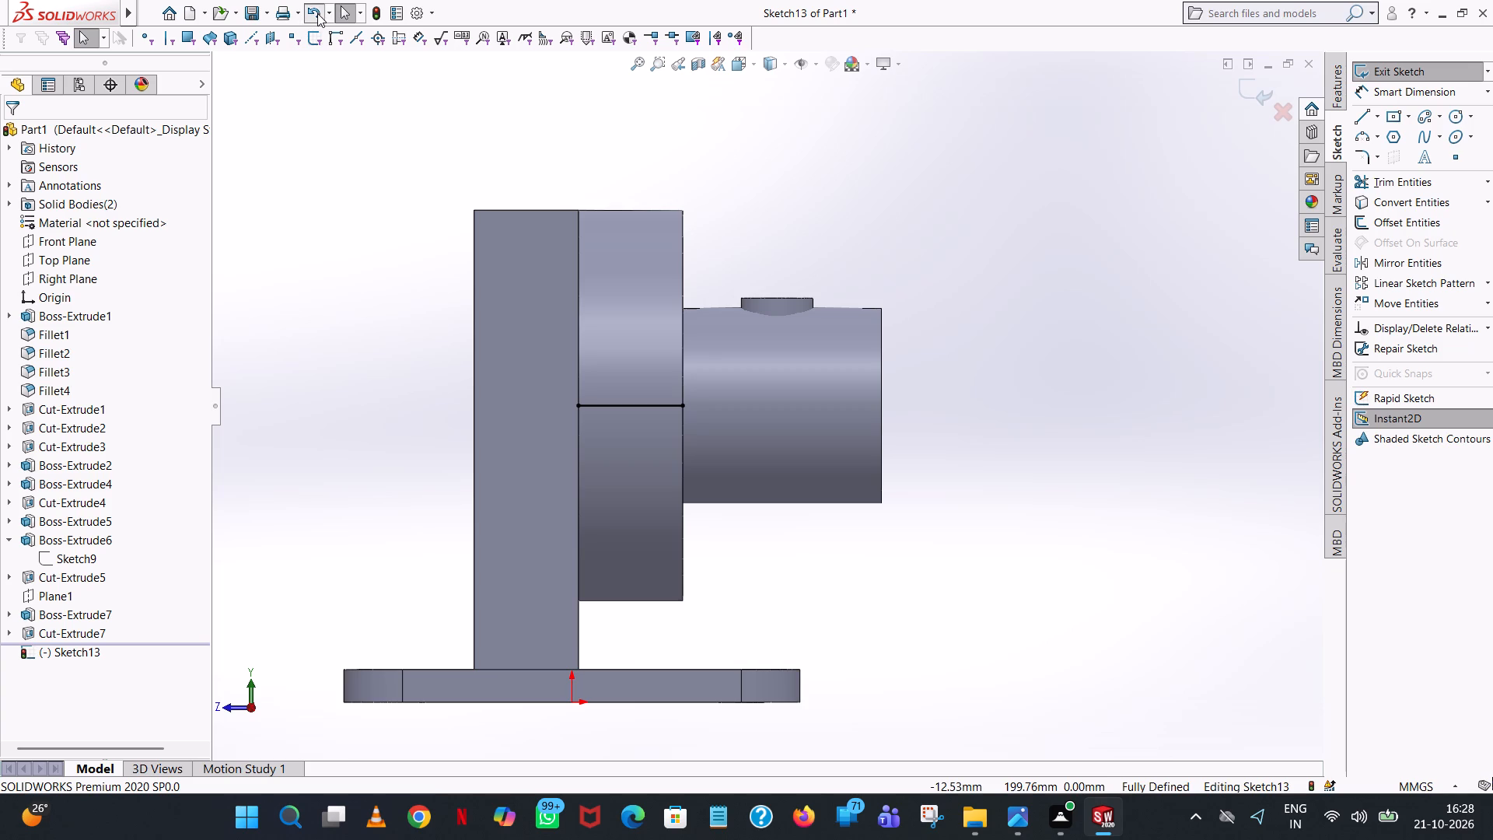
Sketch a closed 32 by 81 mm rectangle from the large boss's centre height down to the base plate, against the upright.
left_click(1367, 114)
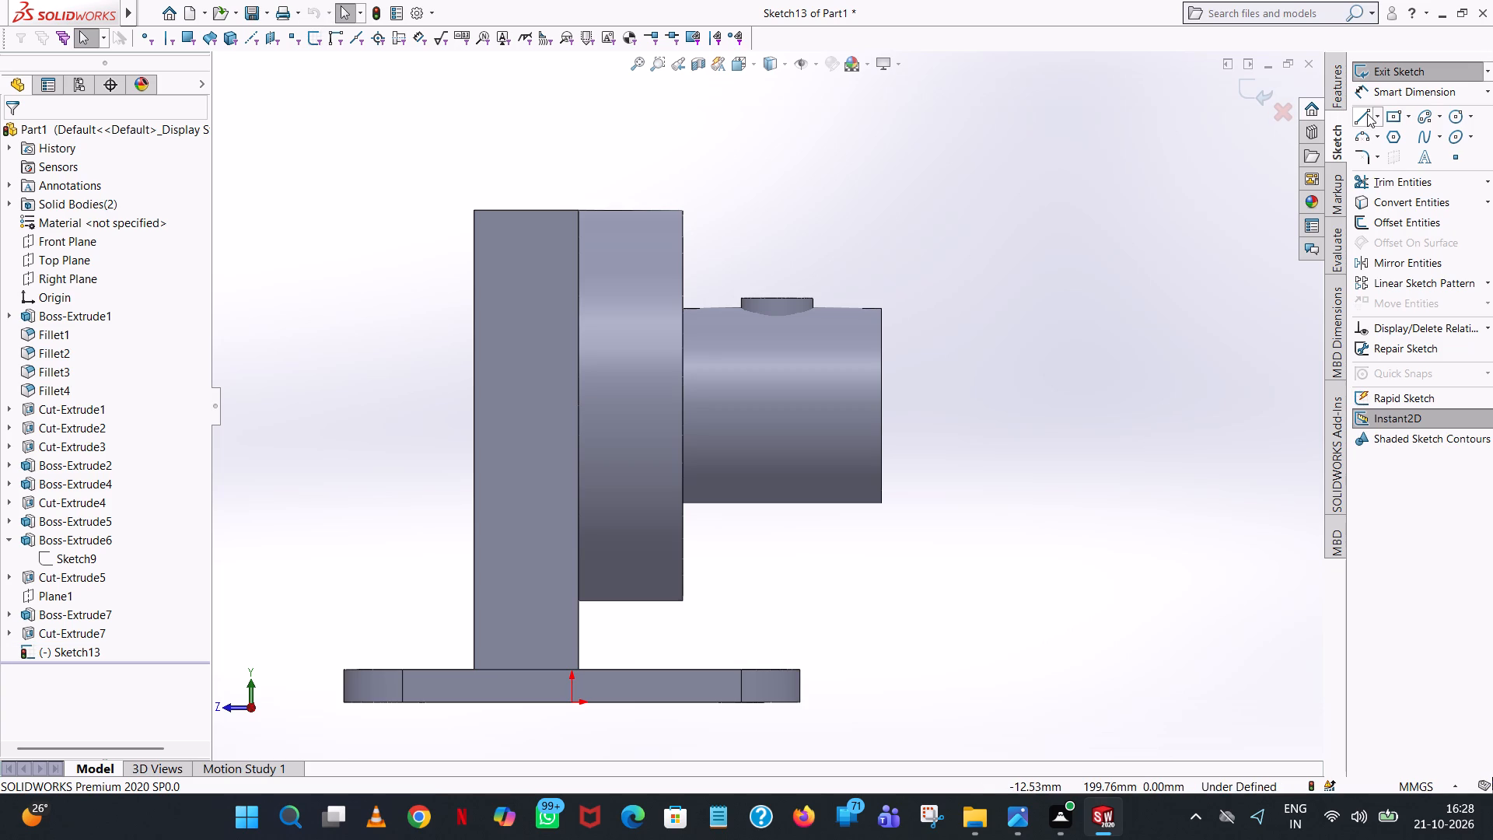
left_click(579, 404)
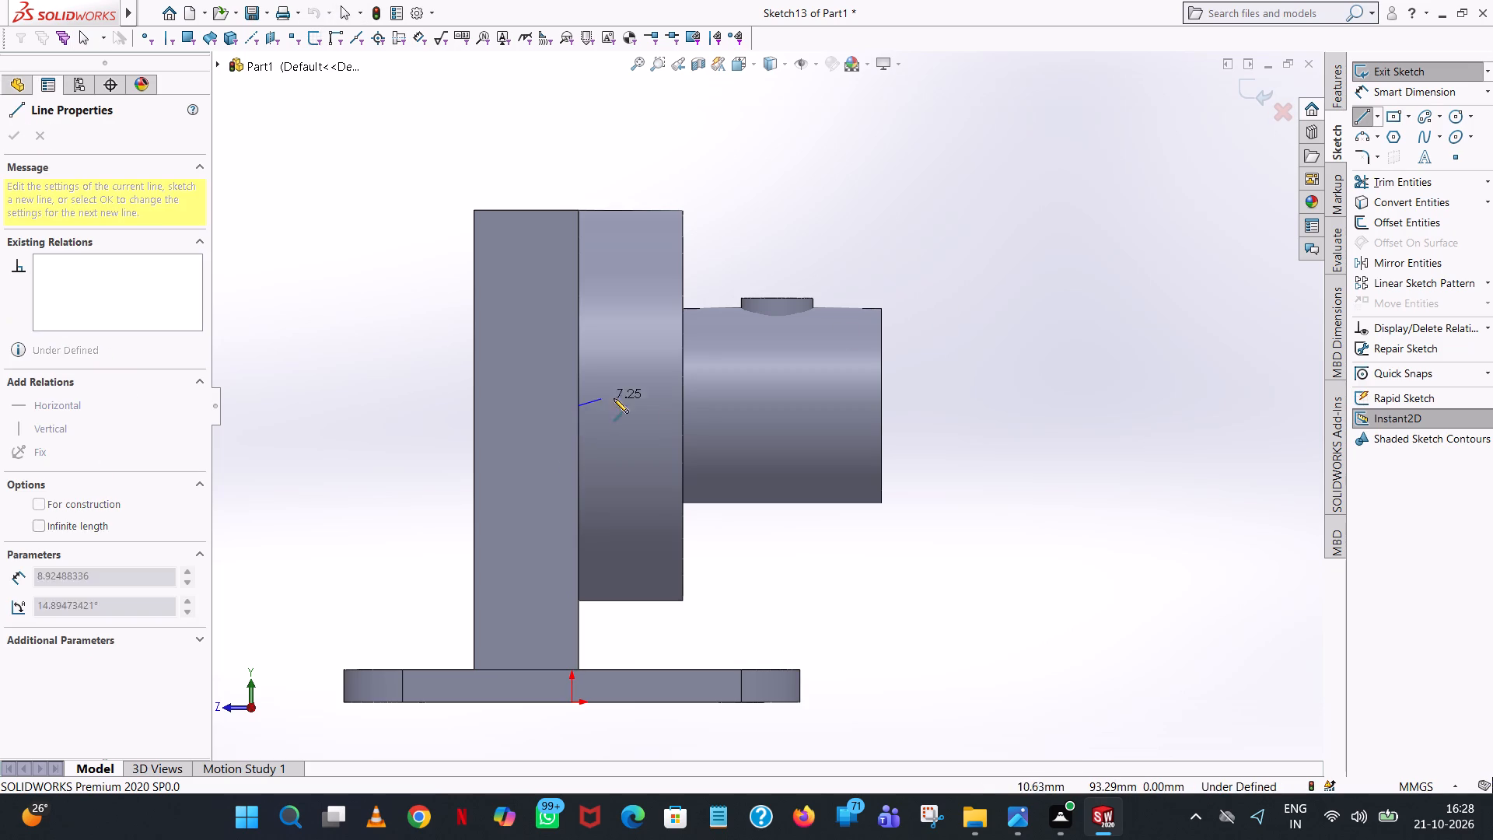
left_click(681, 405)
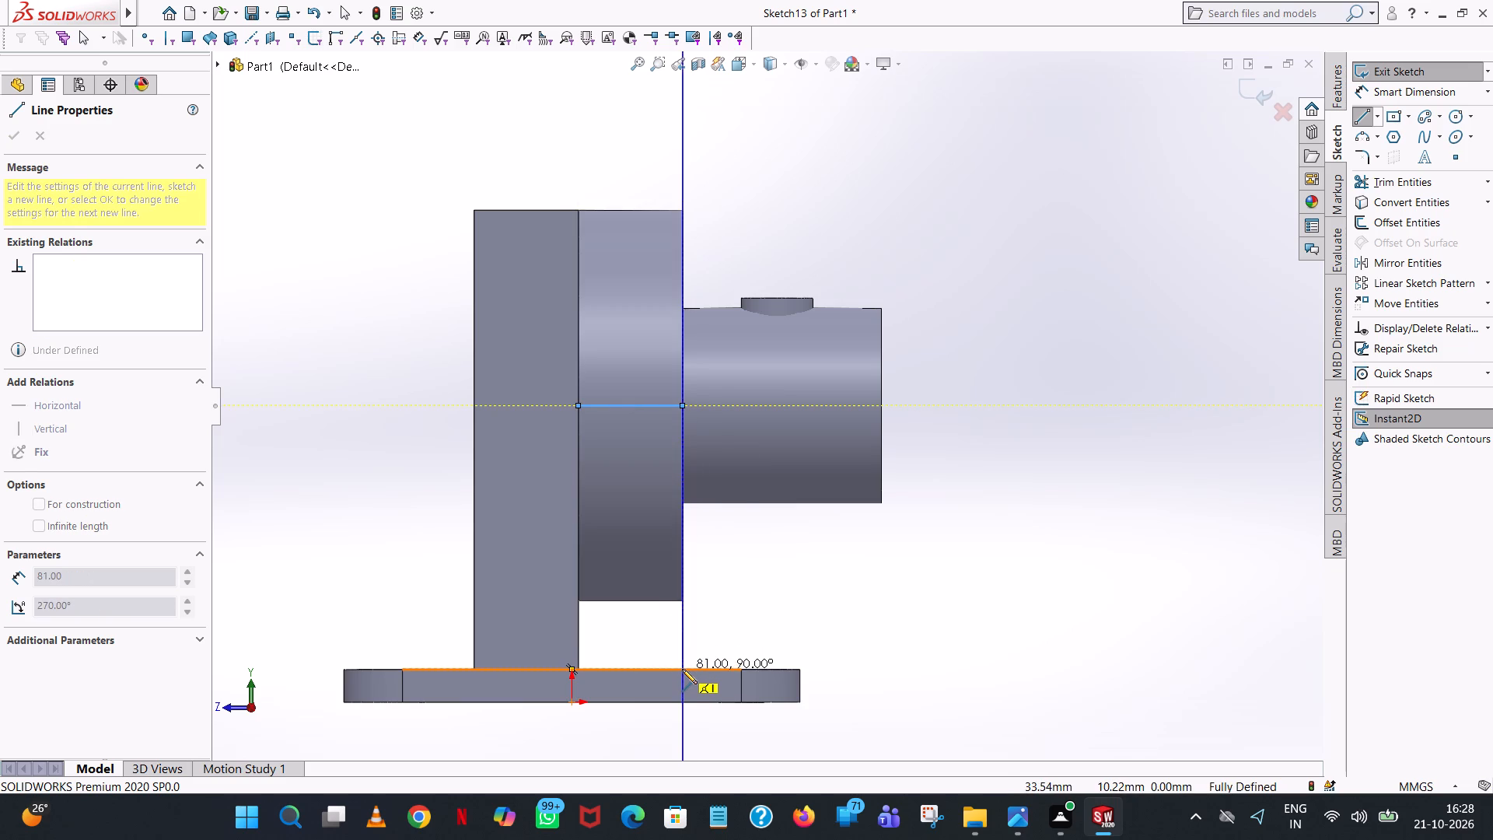
left_click(682, 669)
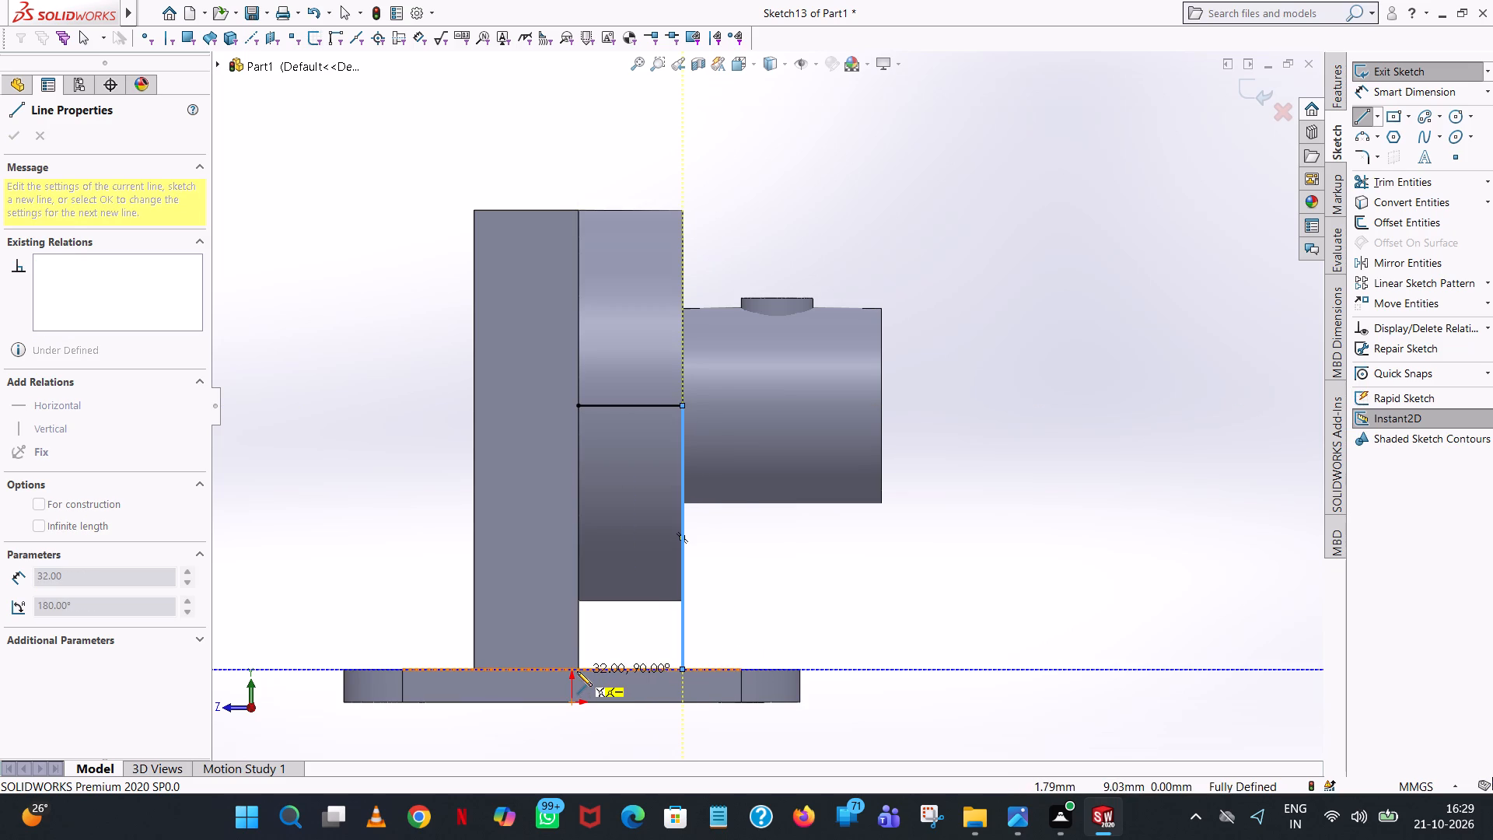
left_click(579, 667)
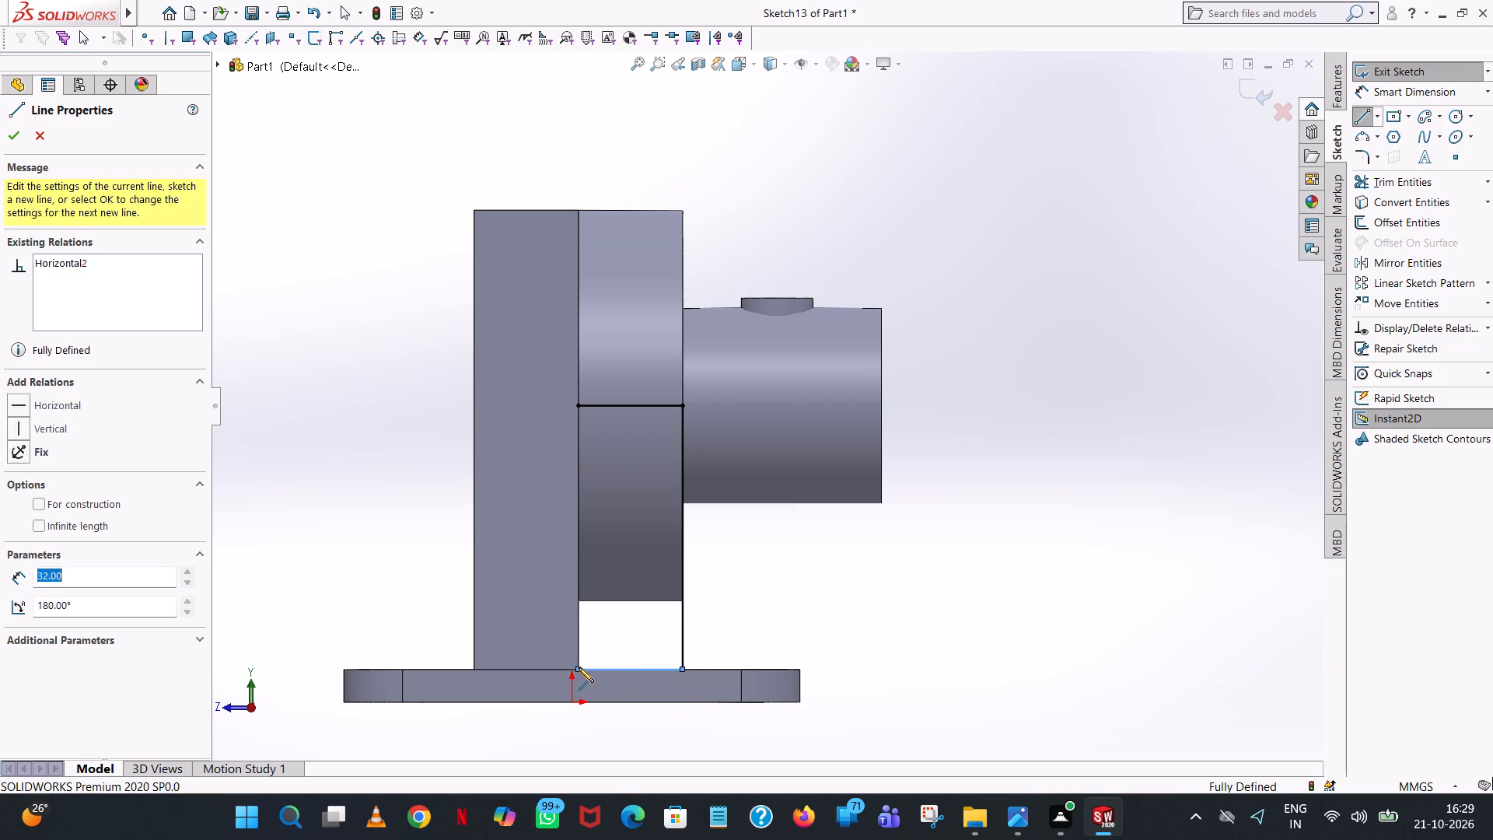
left_click(578, 404)
right_click(578, 404)
left_click(606, 418)
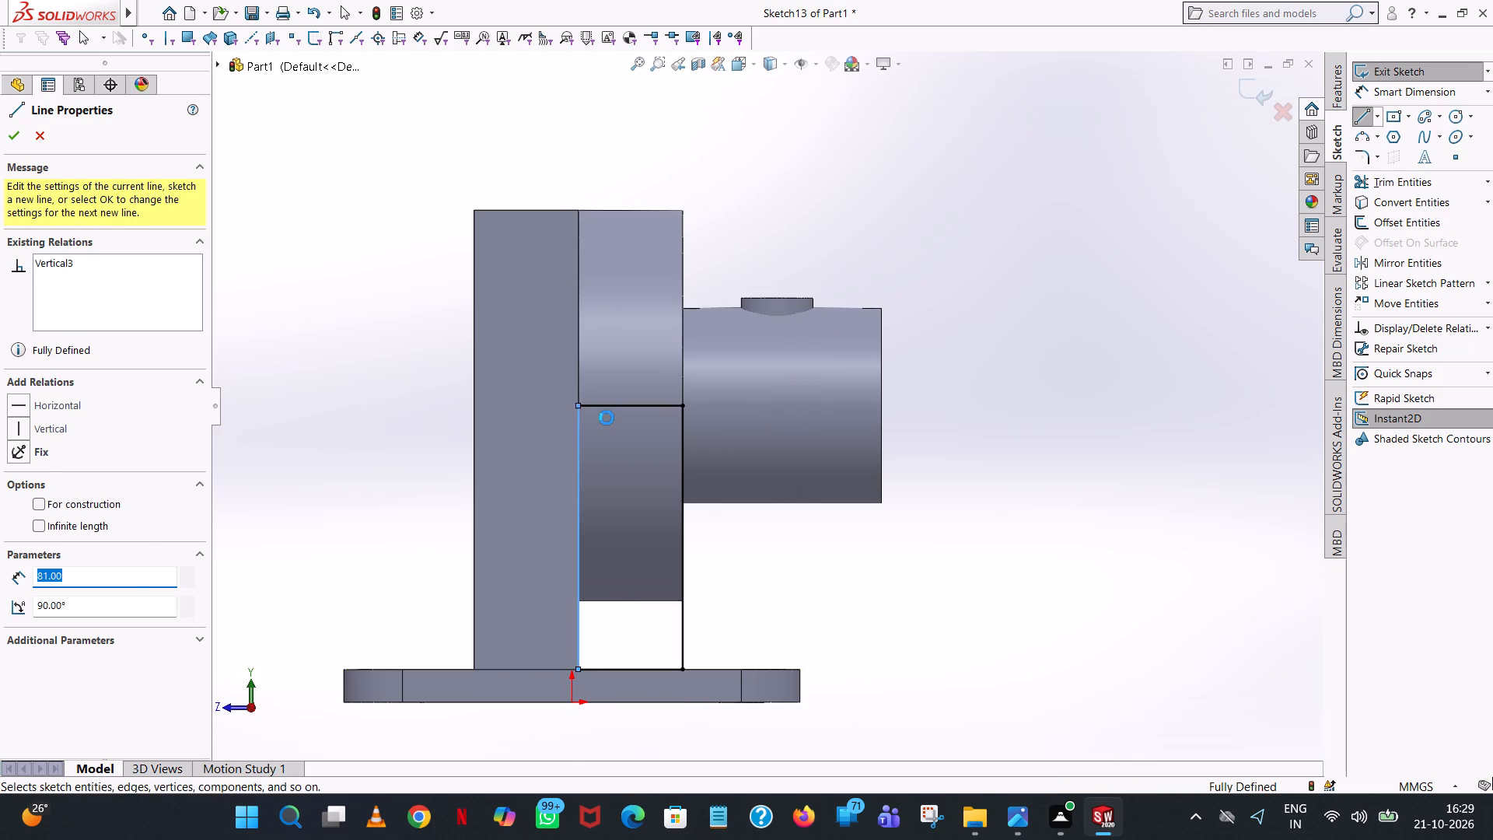
Set up a blind Extruded Boss of the rectangle, reversed across the upright's width, with a depth of 140 mm.
scroll(772, 515, "up", 1)
middle_click_drag(772, 515, 990, 551)
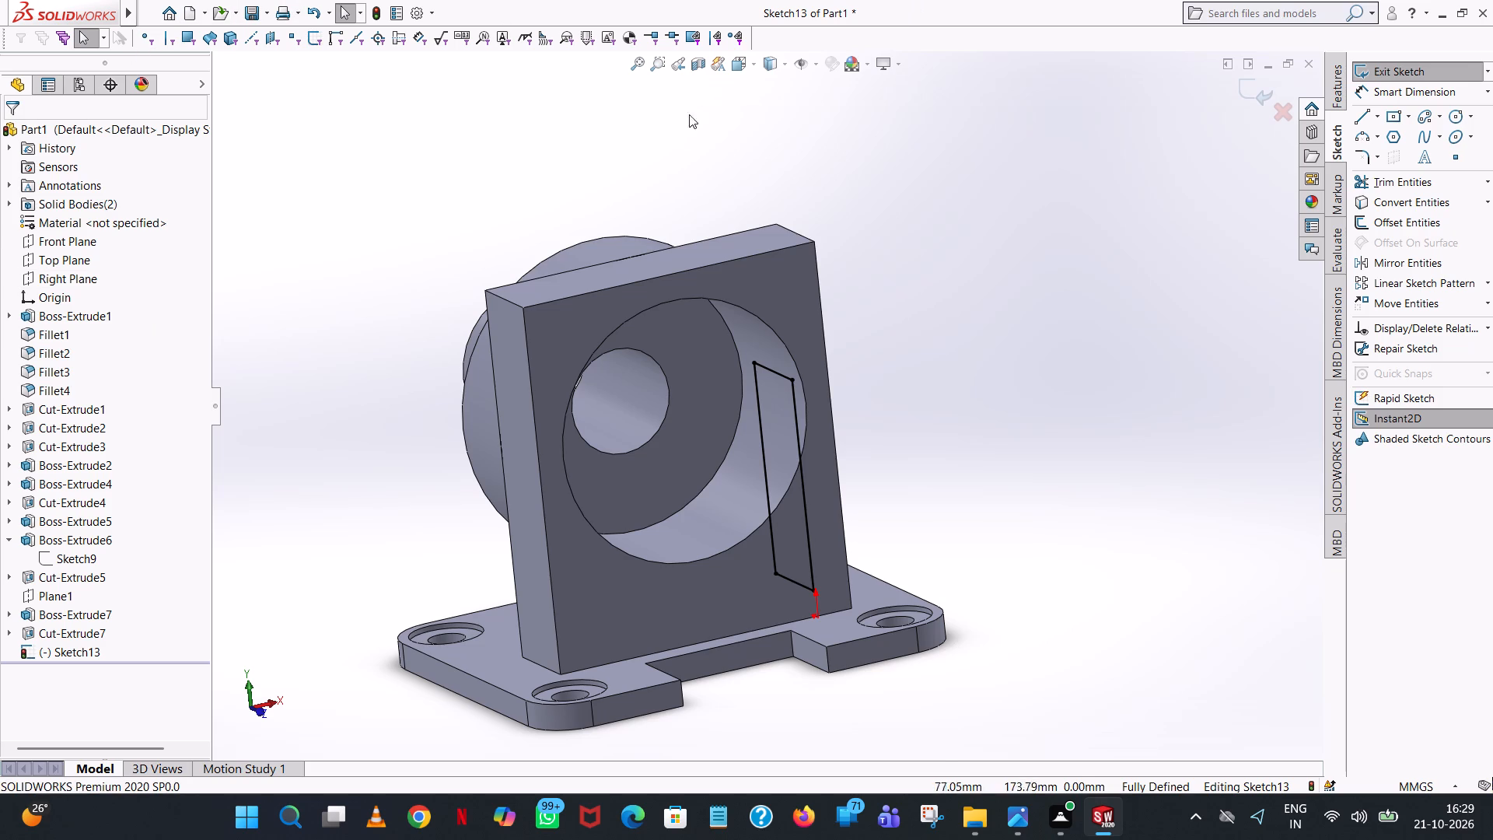
left_click(1337, 74)
left_click(1393, 80)
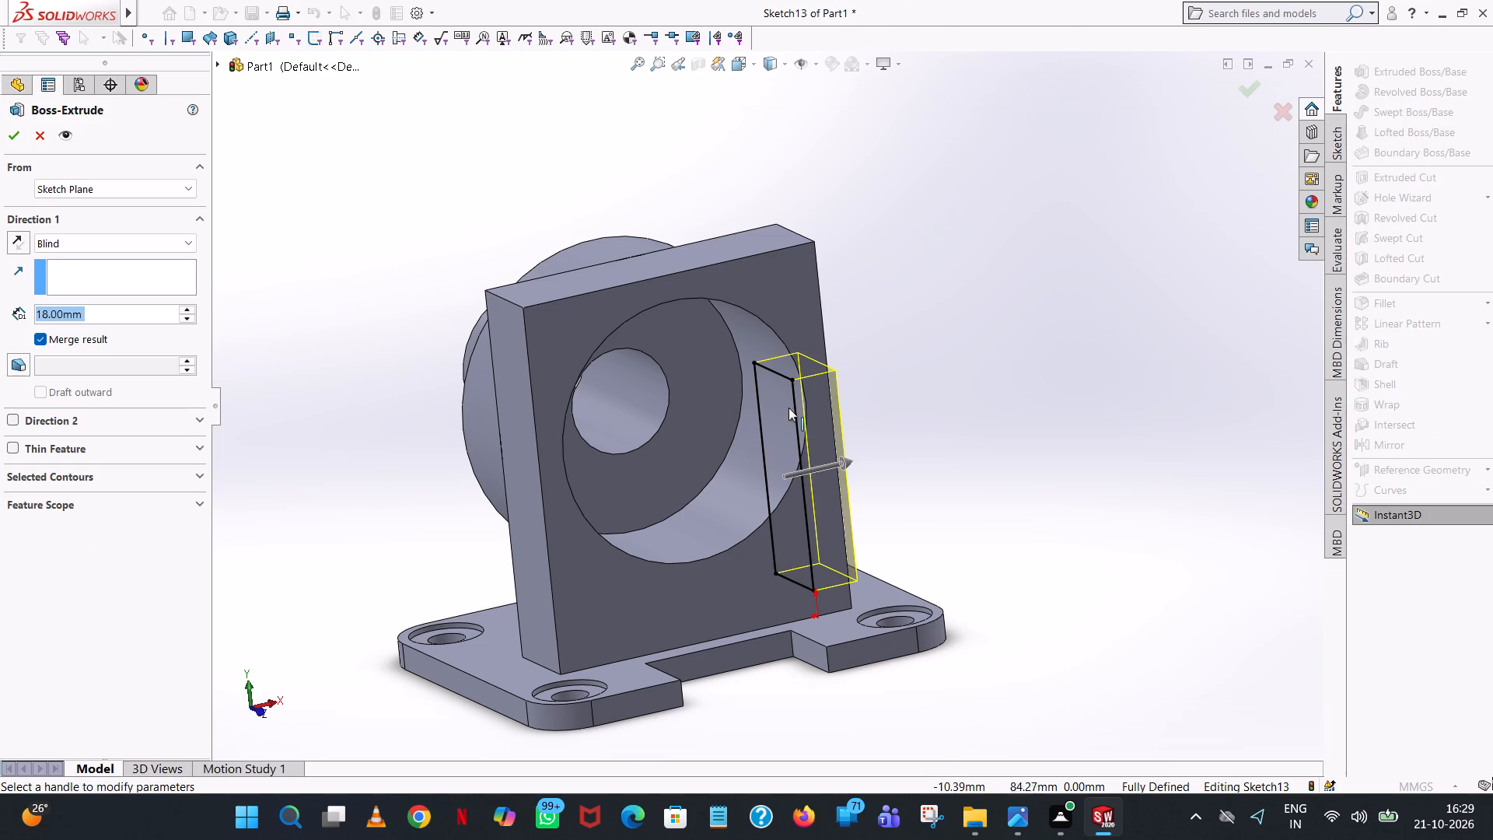
left_click(18, 236)
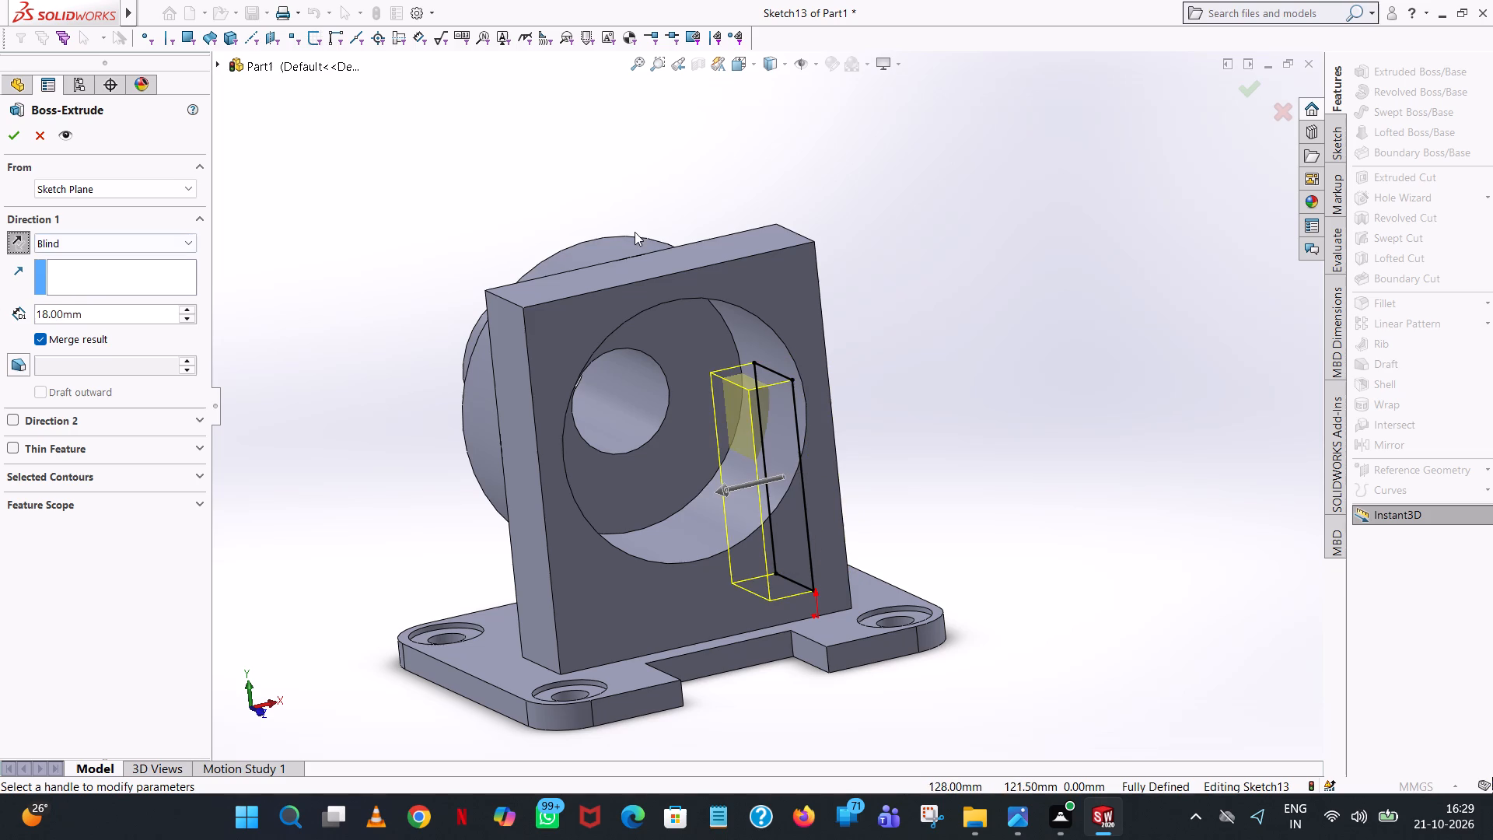
left_click_drag(722, 488, 491, 589)
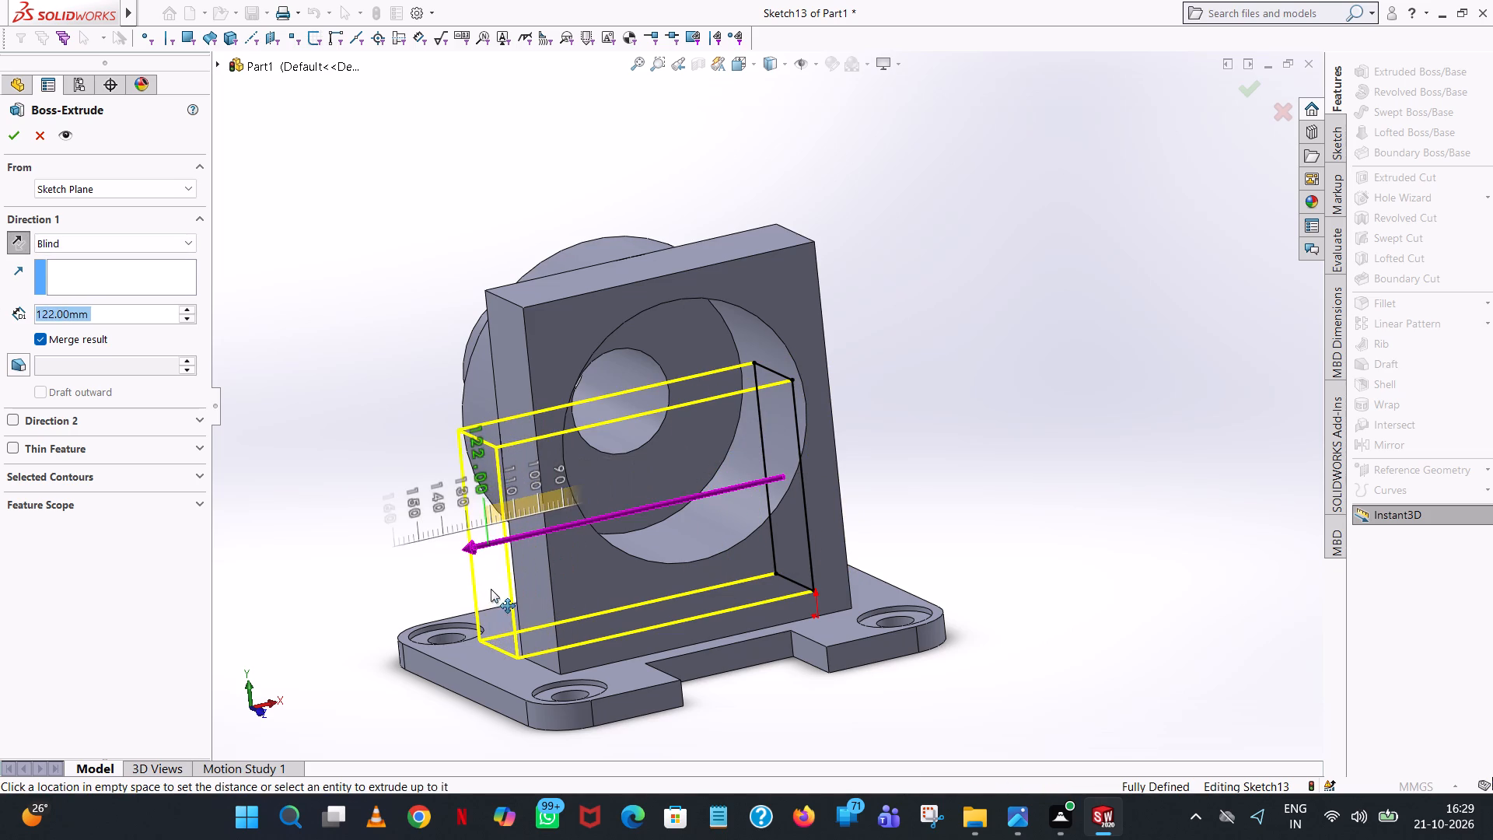
left_click_drag(491, 589, 449, 622)
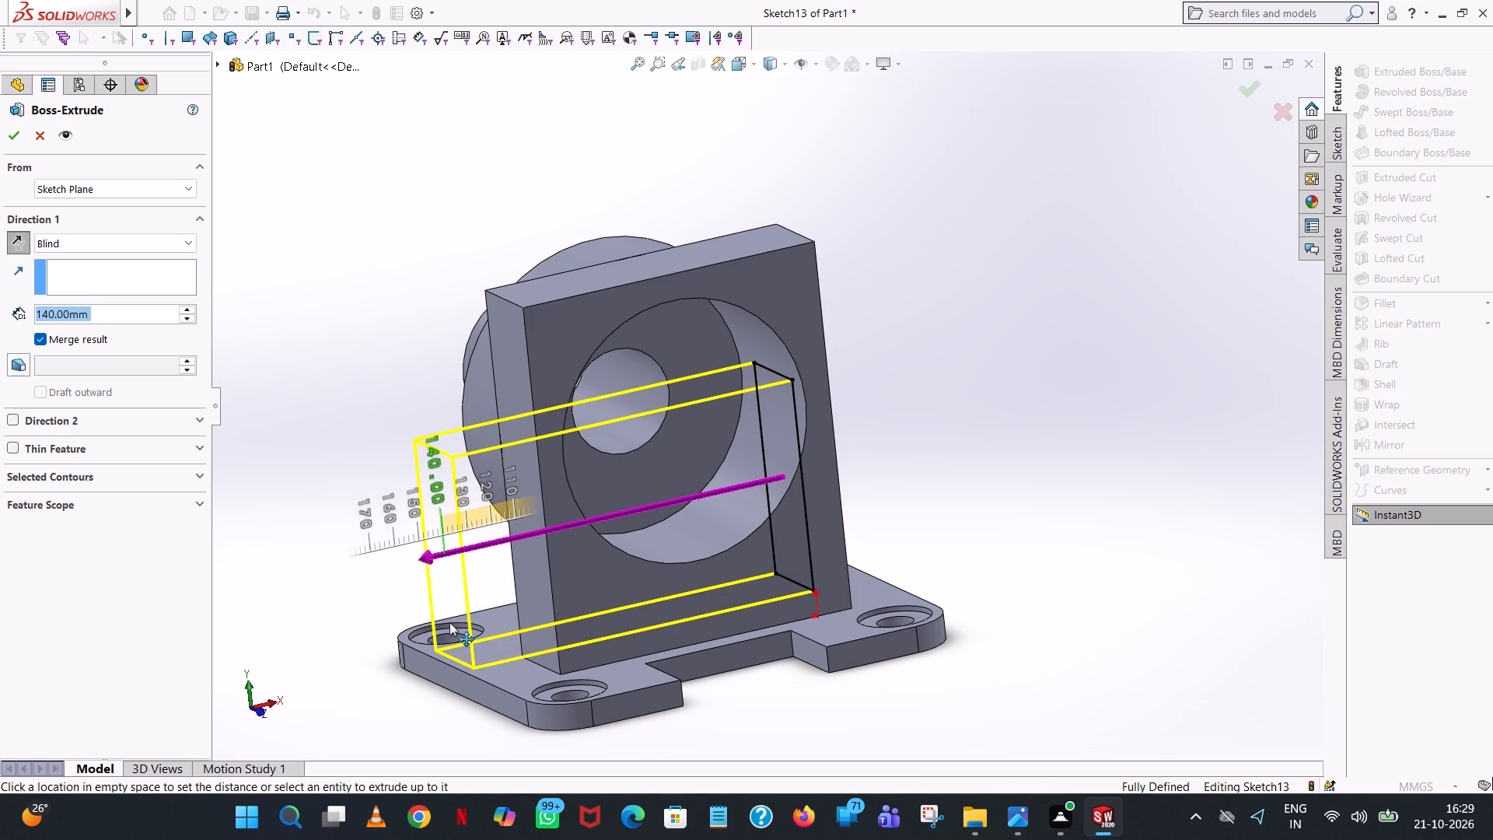
left_click_drag(449, 622, 447, 623)
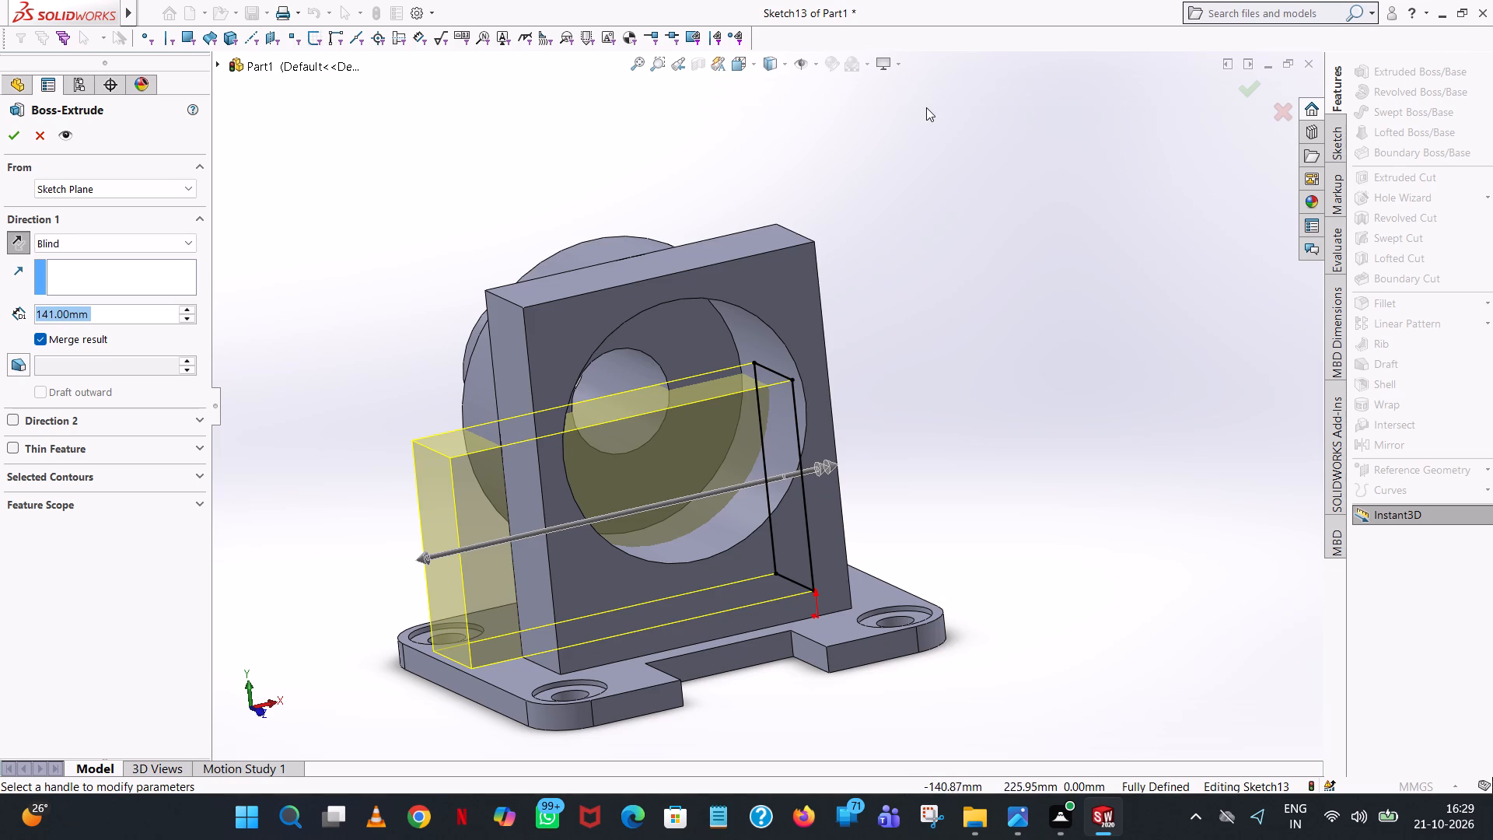
type("140")
key("Return")
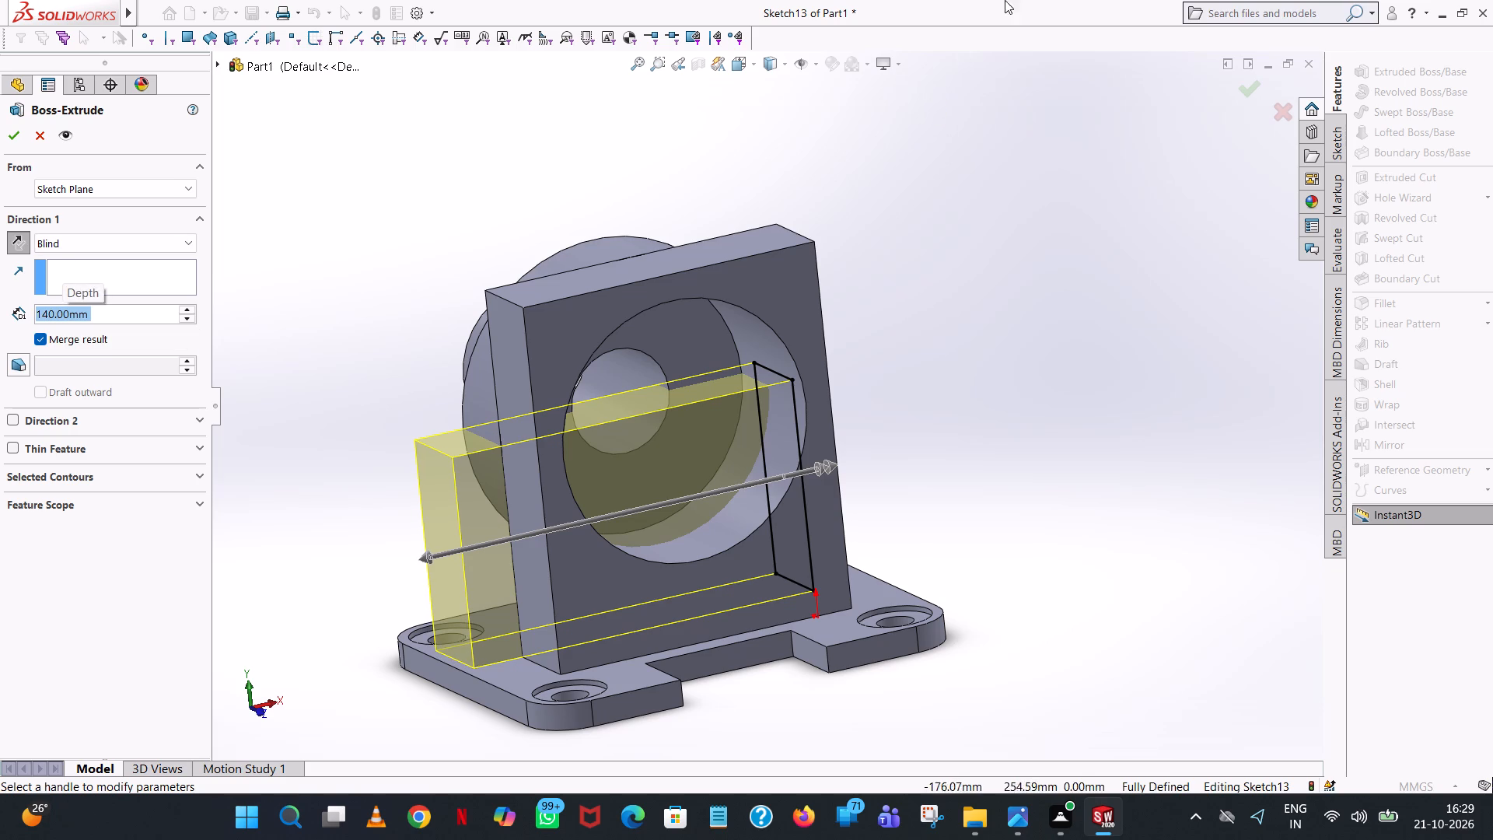
middle_click_drag(894, 475, 883, 569)
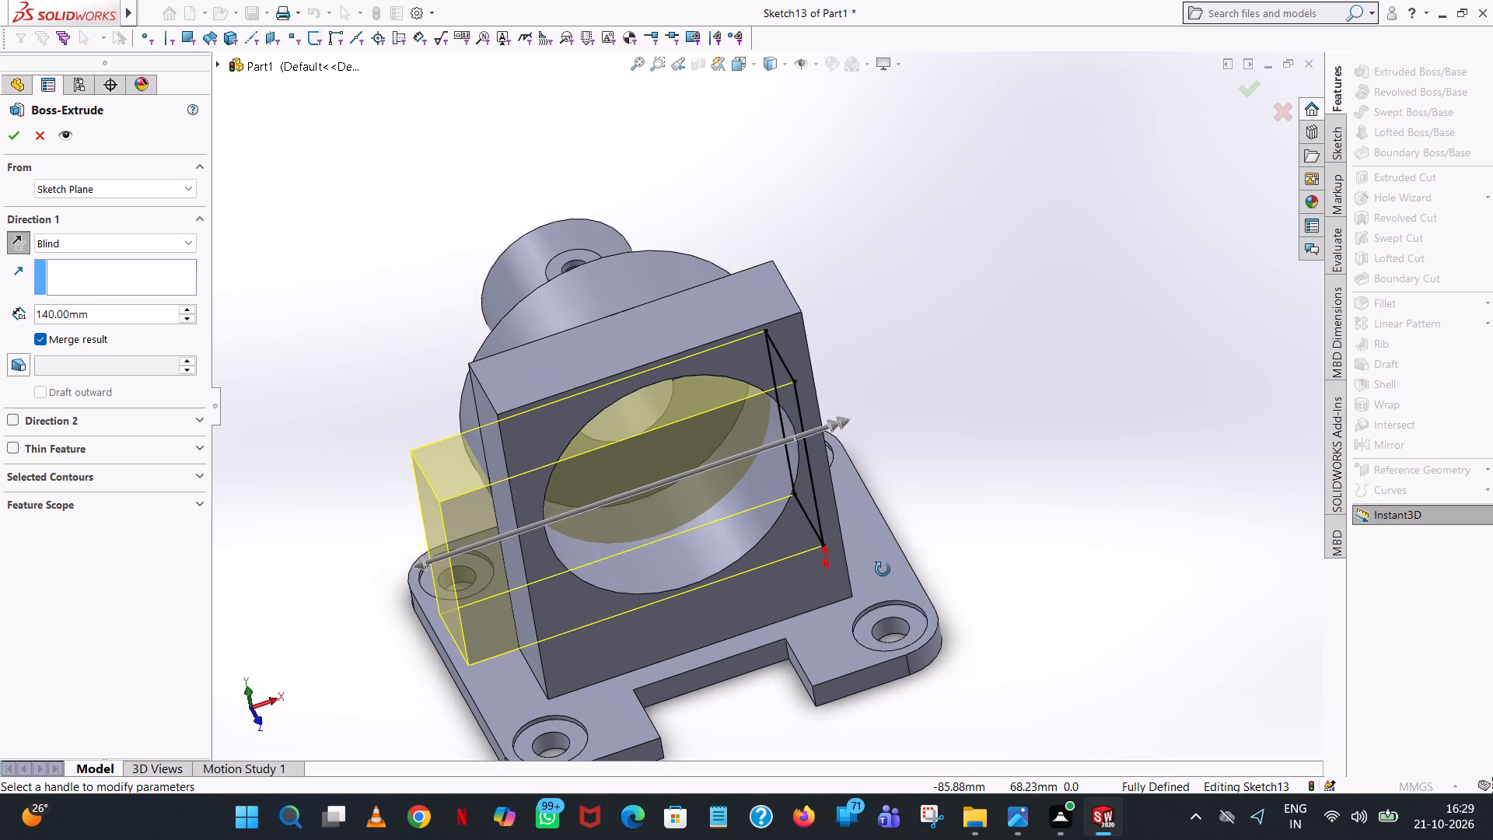
middle_click_drag(883, 569, 851, 450)
scroll(889, 525, "up", 1)
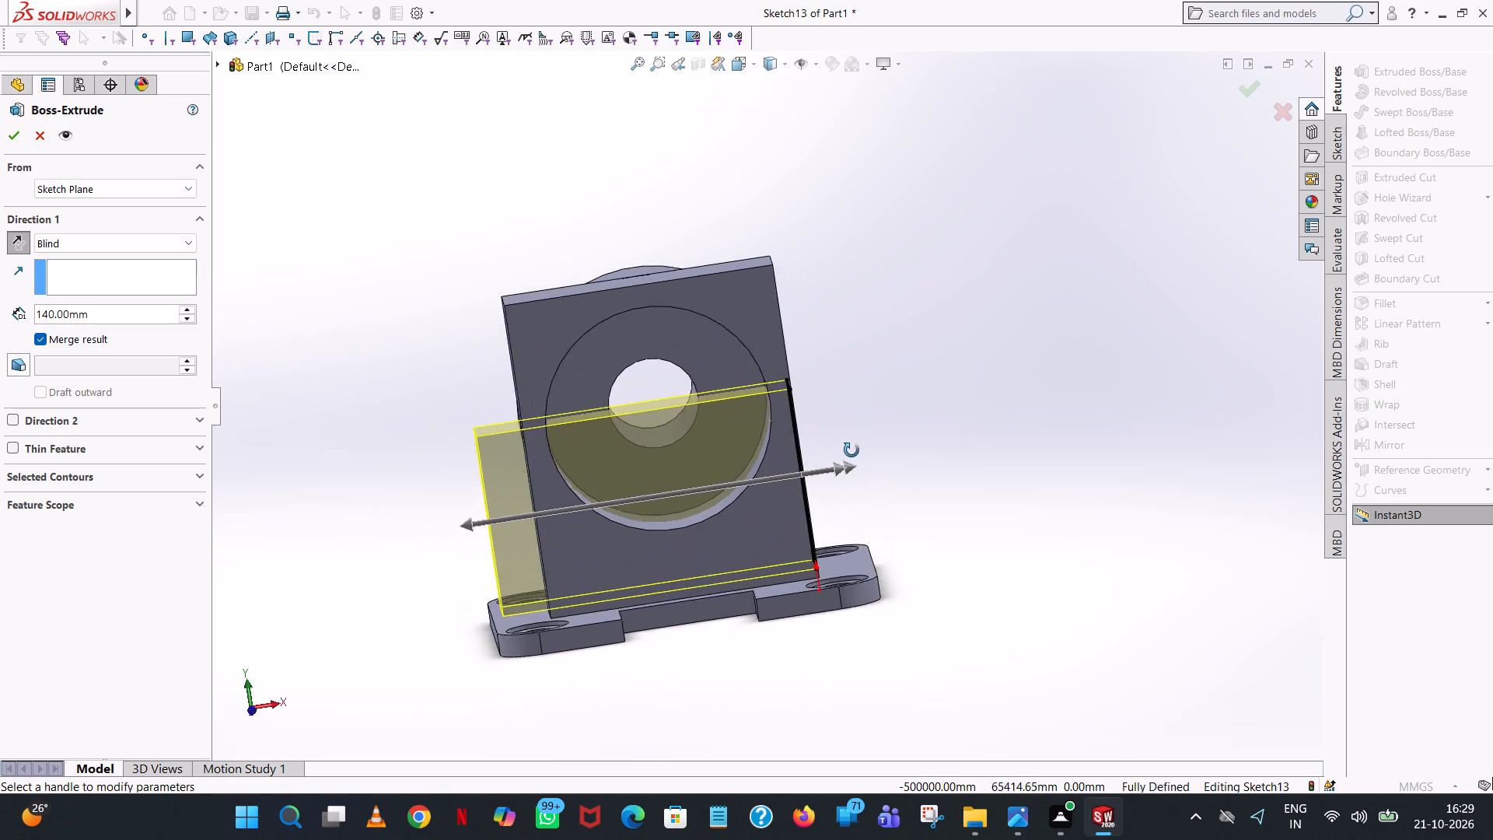
middle_click_drag(851, 450, 858, 450)
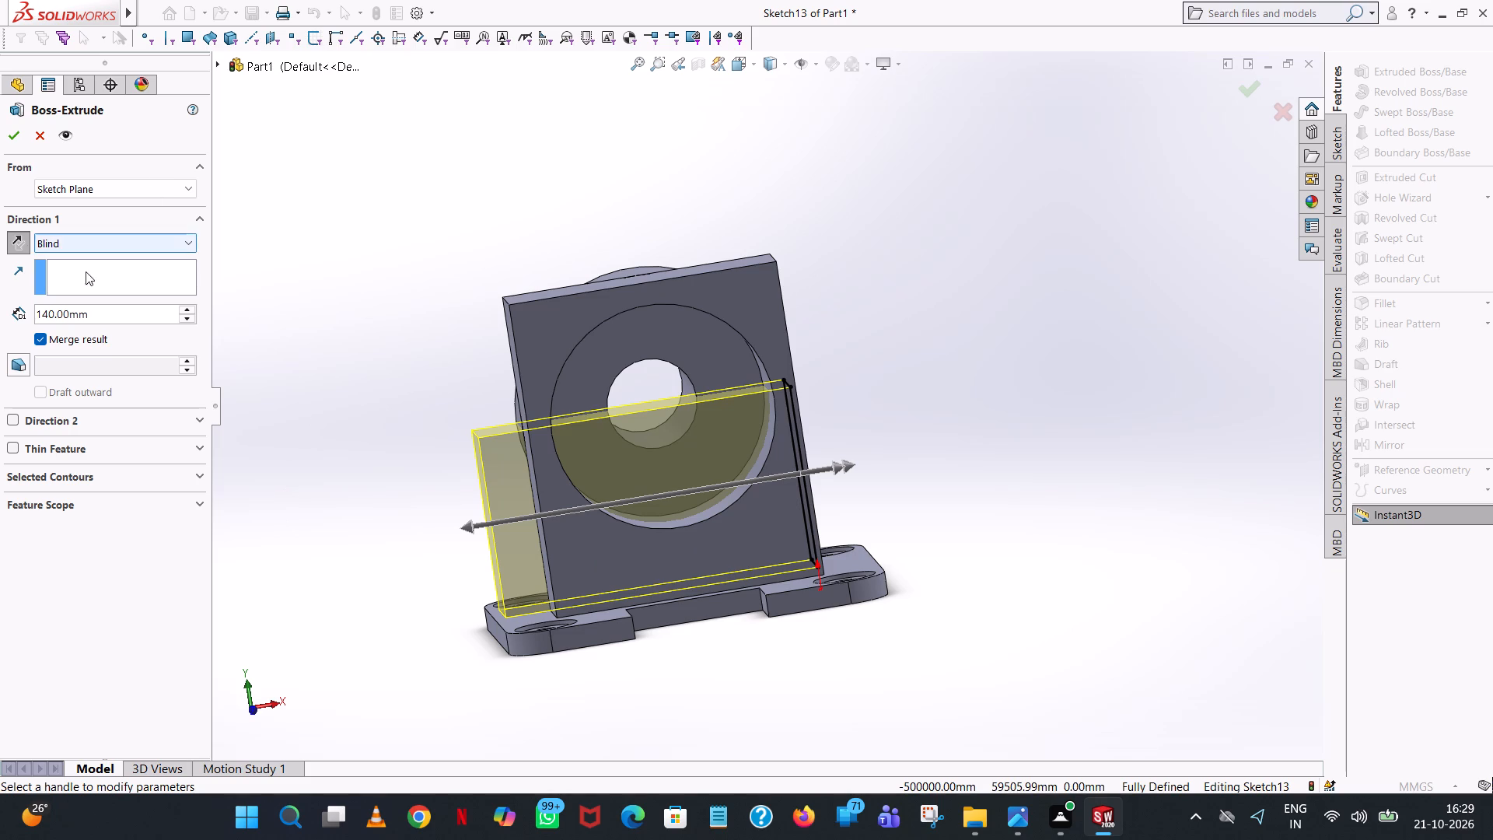
Set the extrusion depth to 120 mm and complete the support block under the large boss.
double_click(111, 313)
type("120")
key("Return")
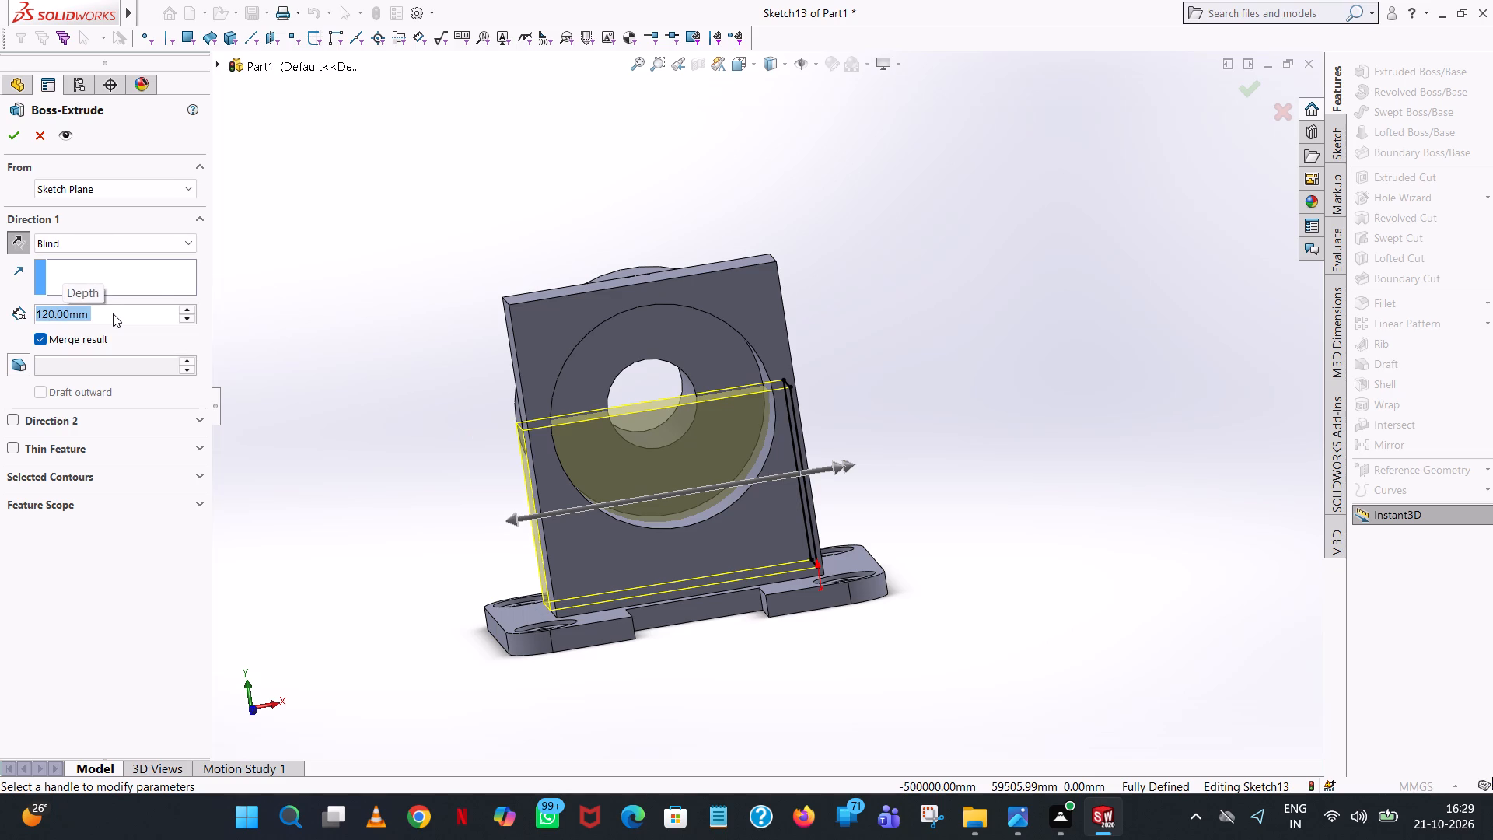
scroll(318, 318, "up", 1)
middle_click_drag(319, 318, 533, 283)
scroll(446, 284, "down", 1)
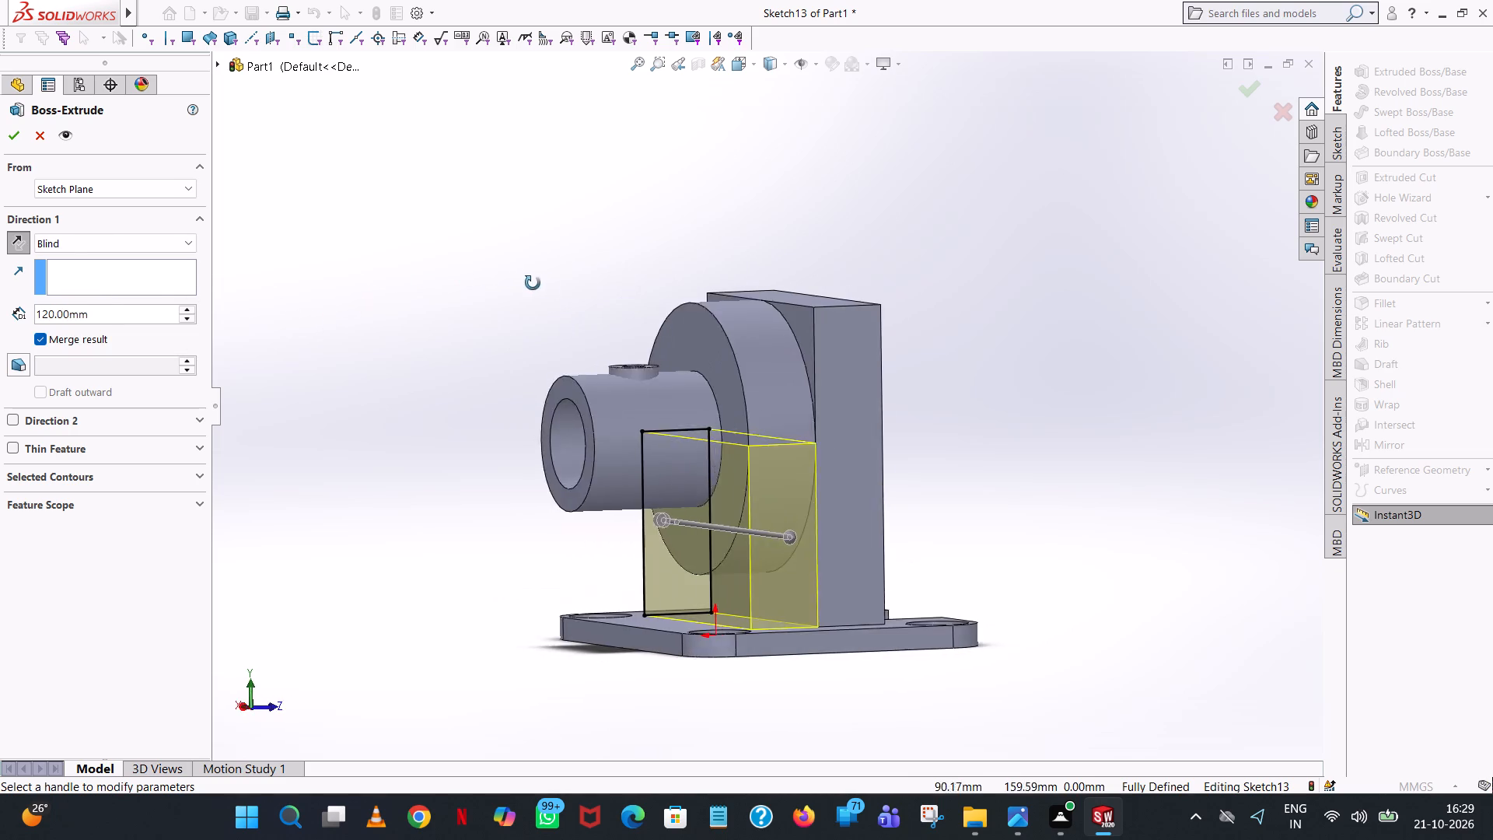
middle_click_drag(533, 283, 607, 295)
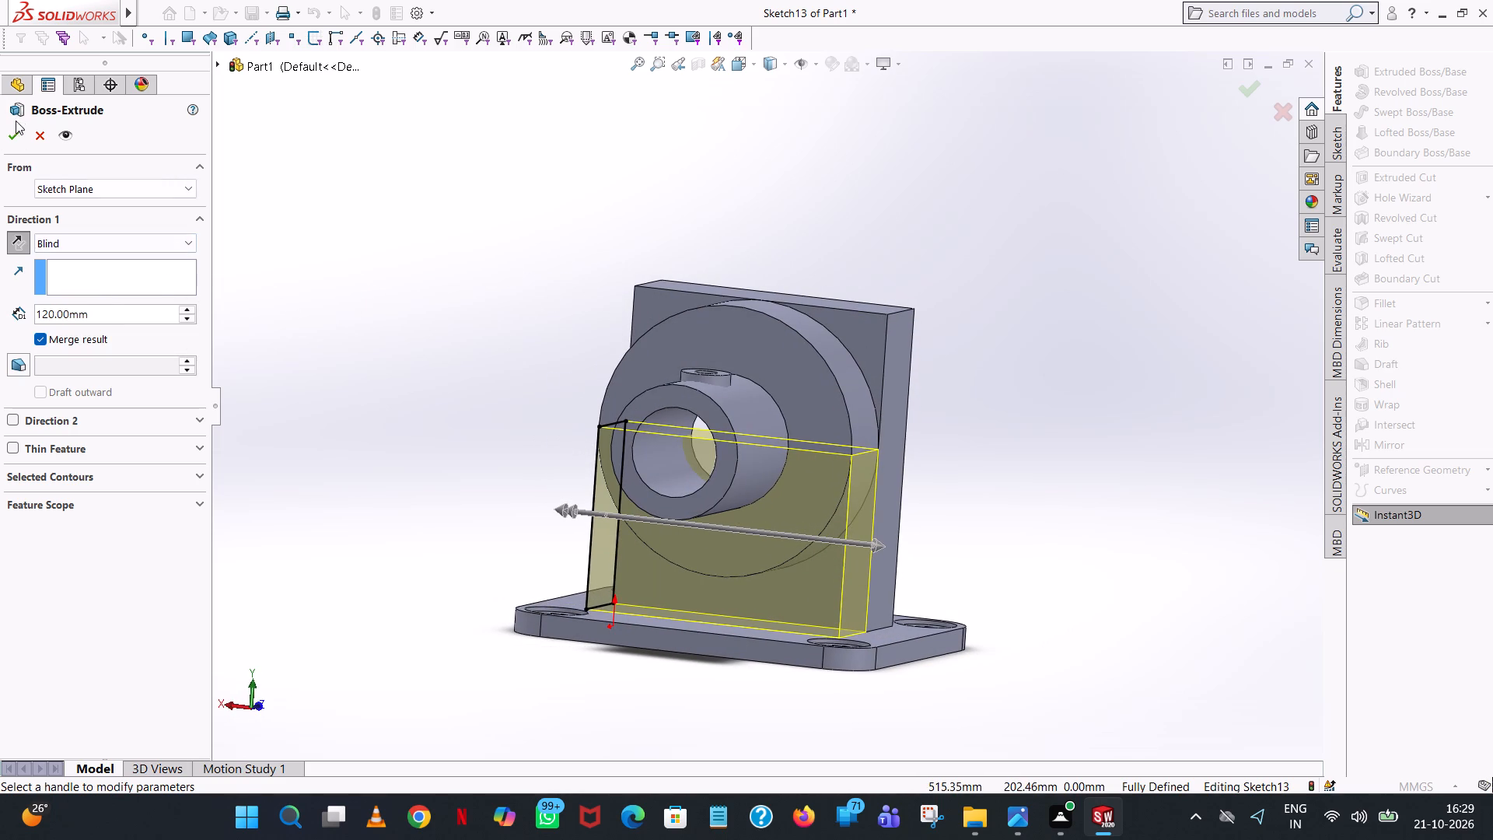
left_click(14, 124)
left_click(864, 146)
Examine the new support block from several sides, including where it meets the large bore and the end boss.
scroll(761, 196, "up", 1)
middle_click_drag(761, 198, 804, 187)
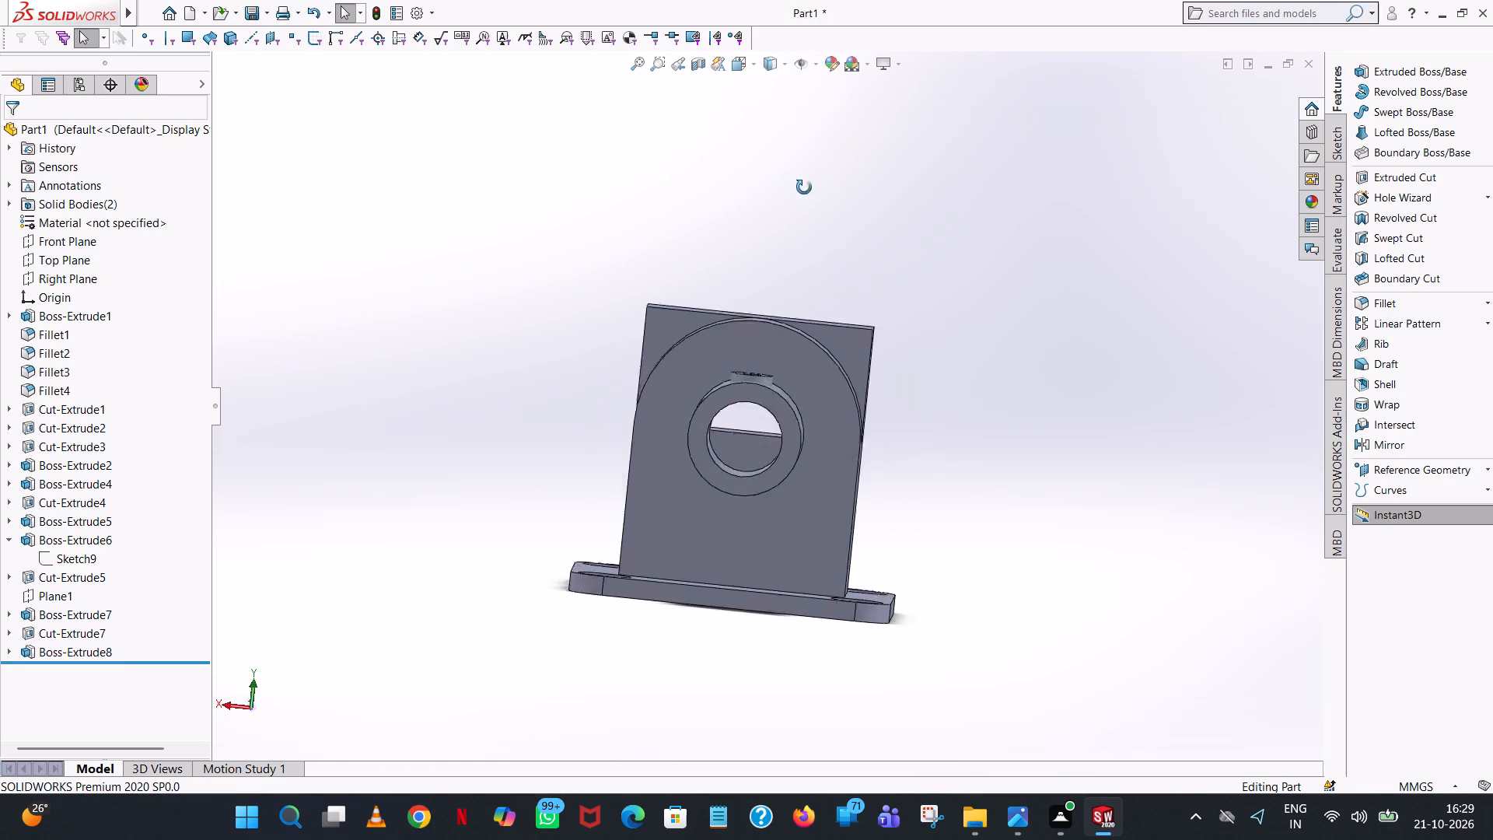
middle_click_drag(804, 187, 511, 302)
scroll(801, 212, "up", 1)
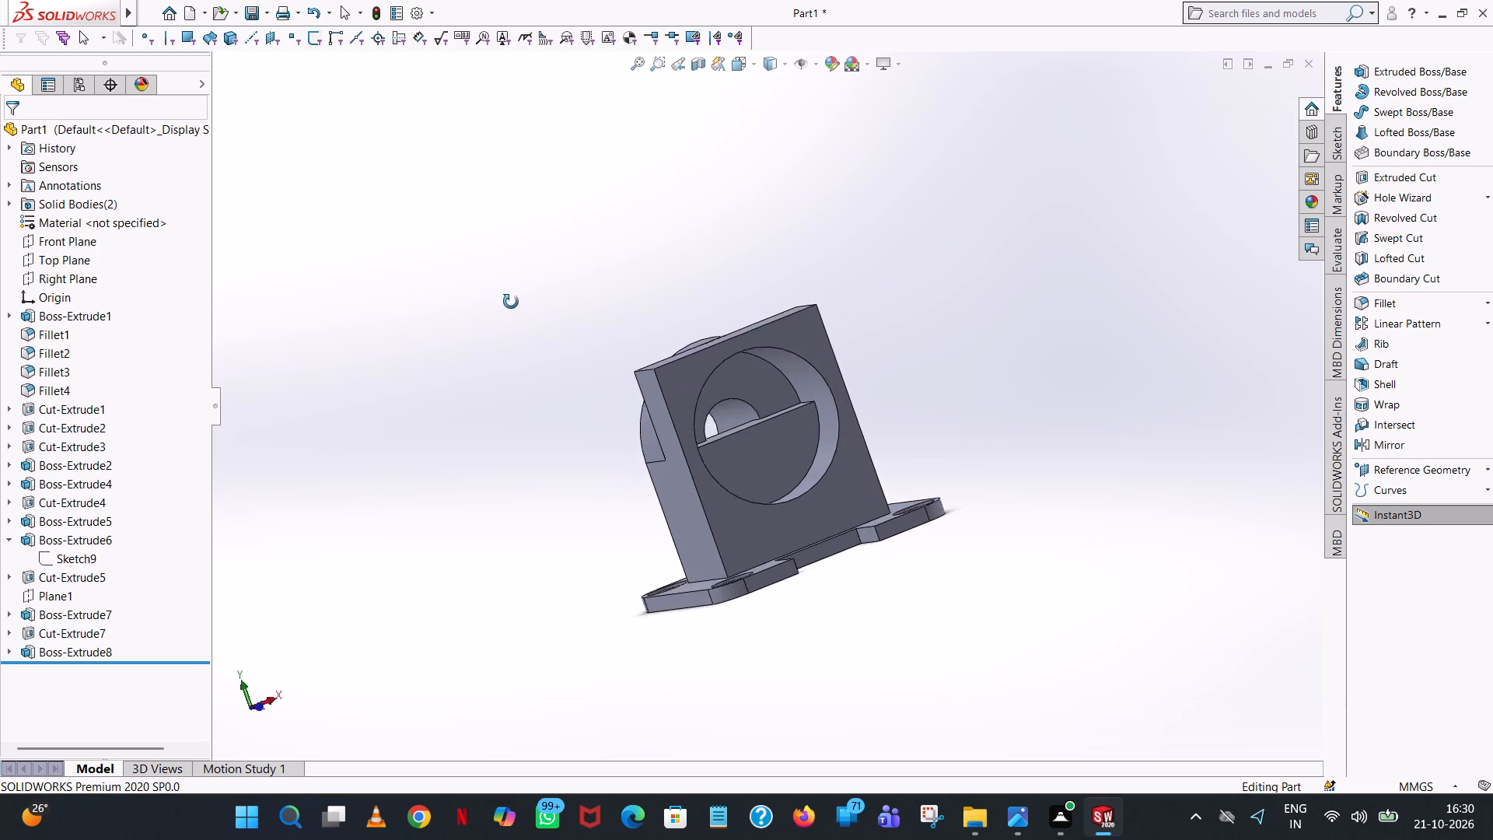
middle_click_drag(511, 302, 506, 327)
scroll(505, 360, "up", 1)
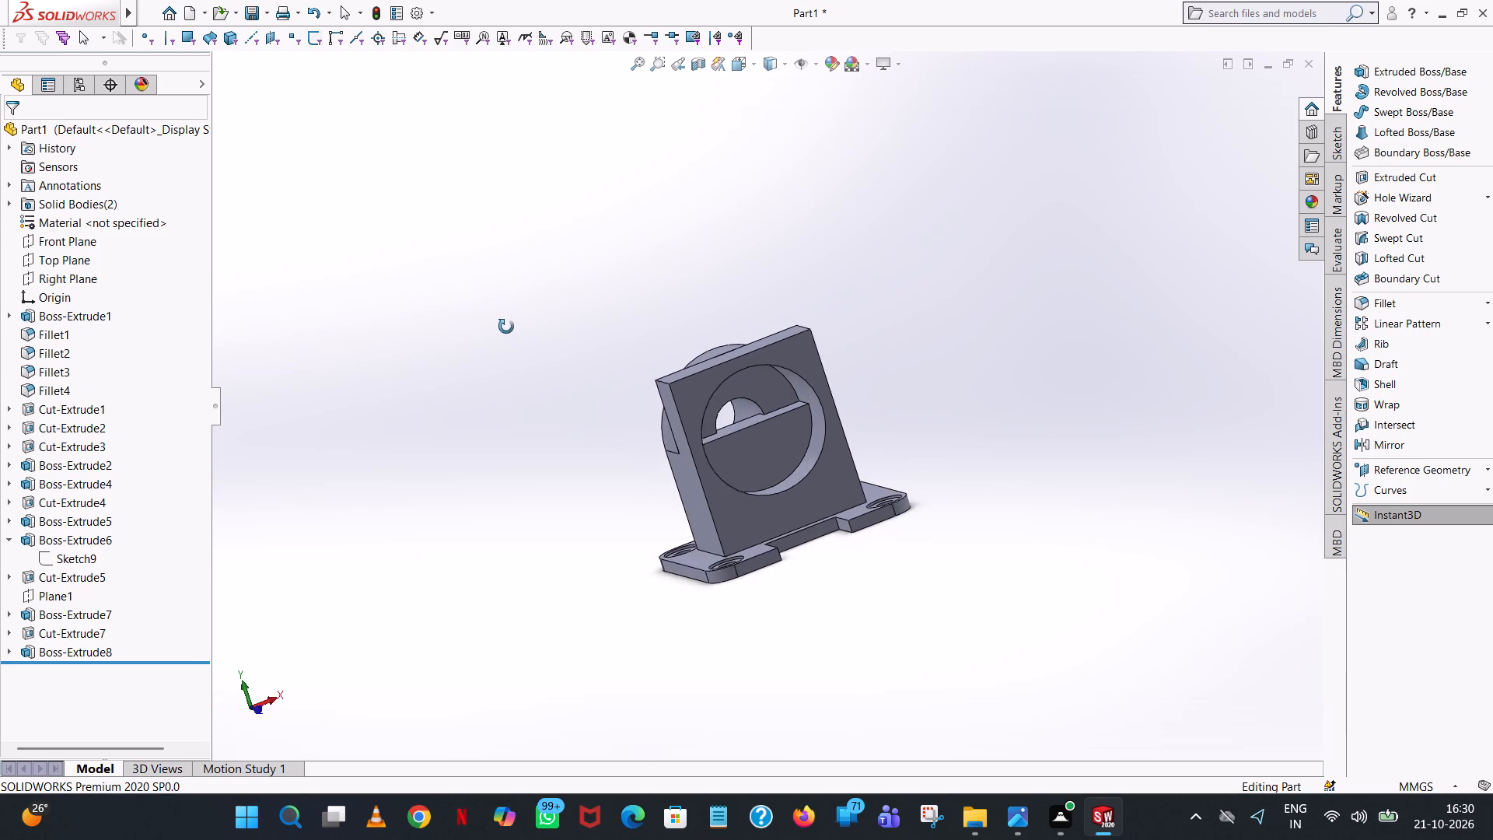
middle_click_drag(506, 327, 471, 333)
scroll(471, 333, "down", 2)
middle_click_drag(929, 497, 794, 606)
scroll(929, 497, "up", 2)
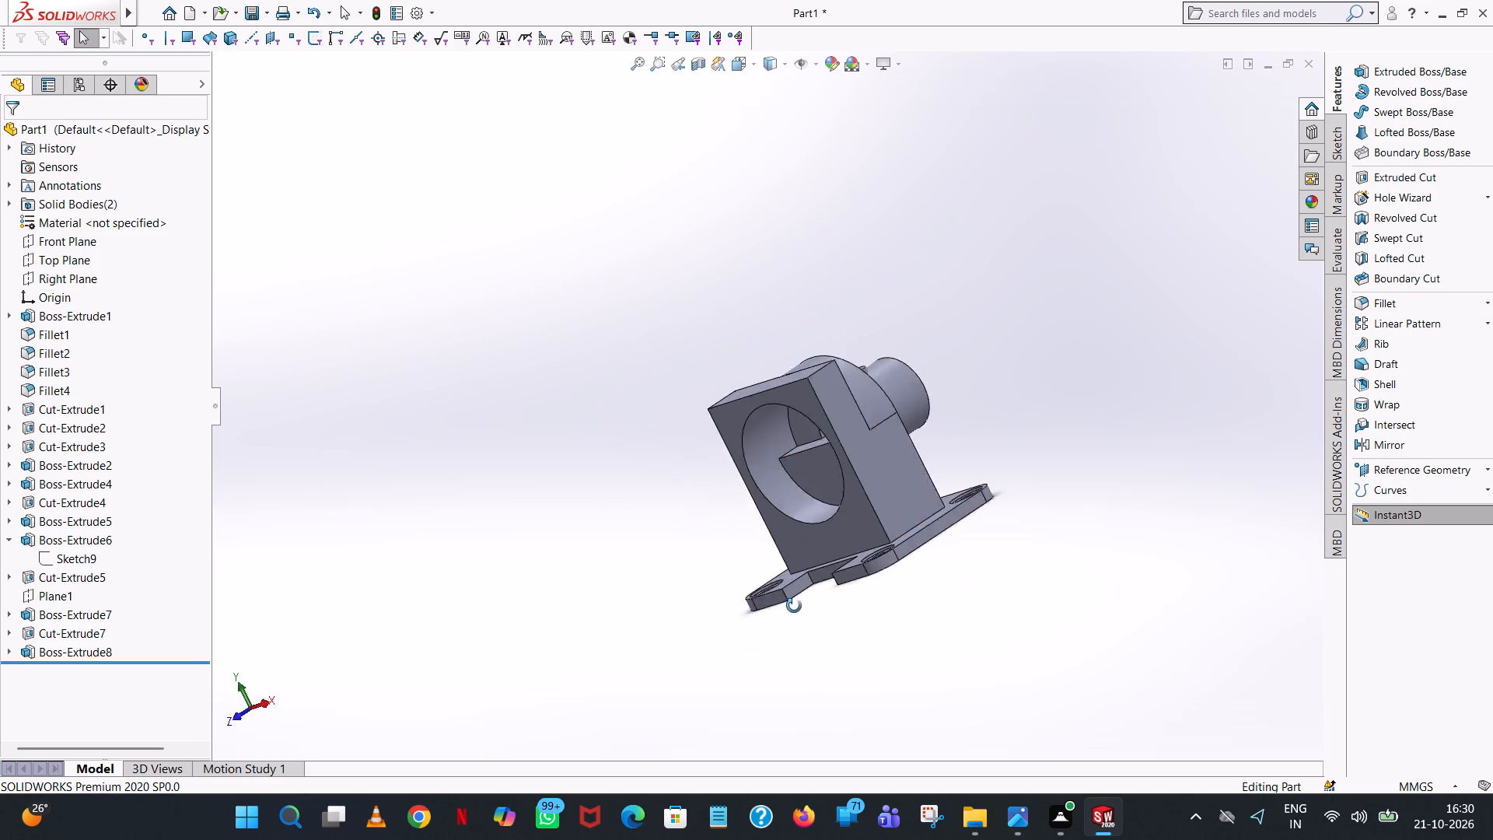
middle_click_drag(794, 606, 790, 677)
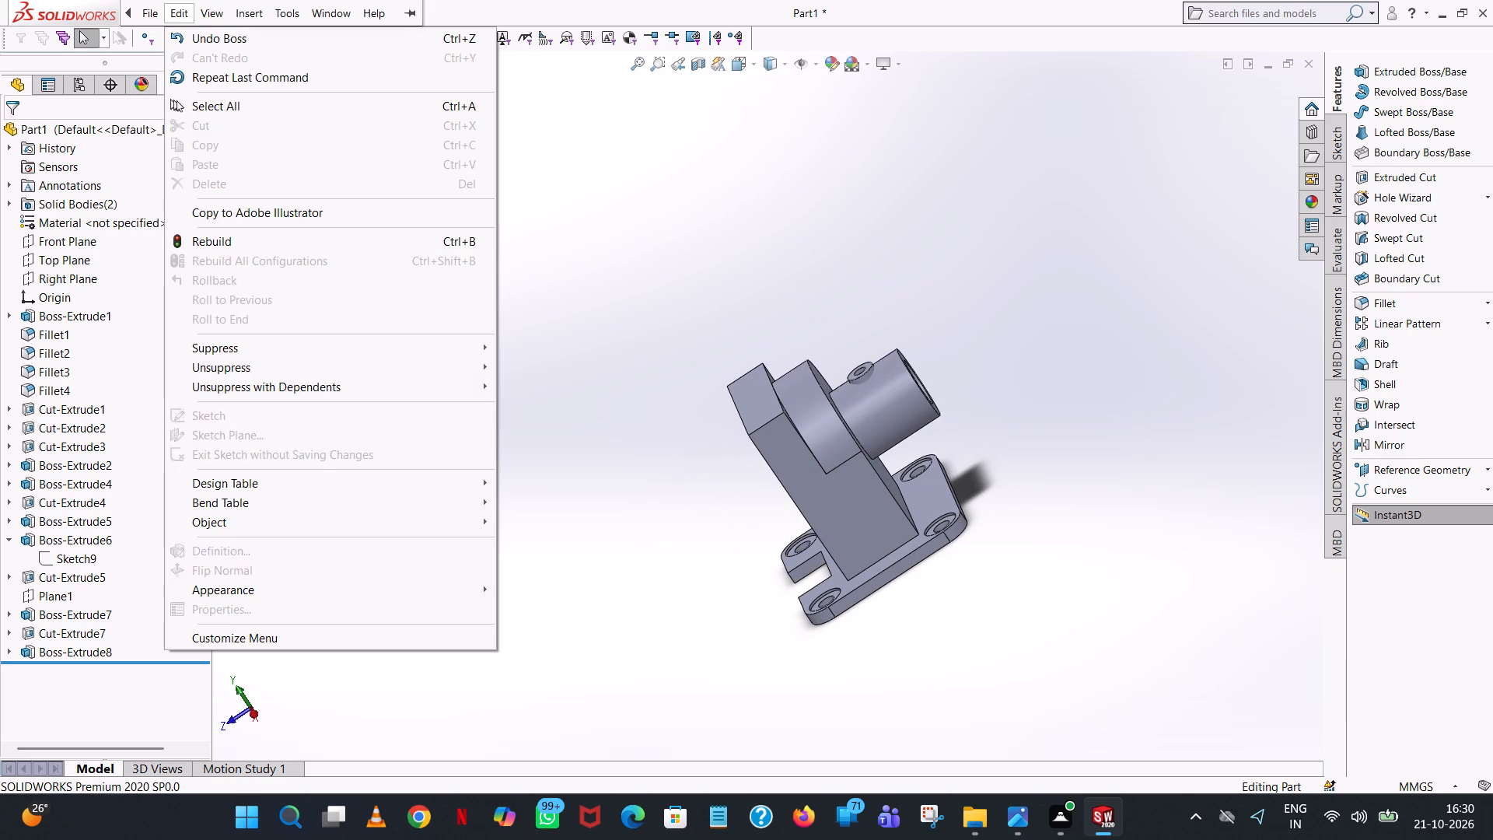
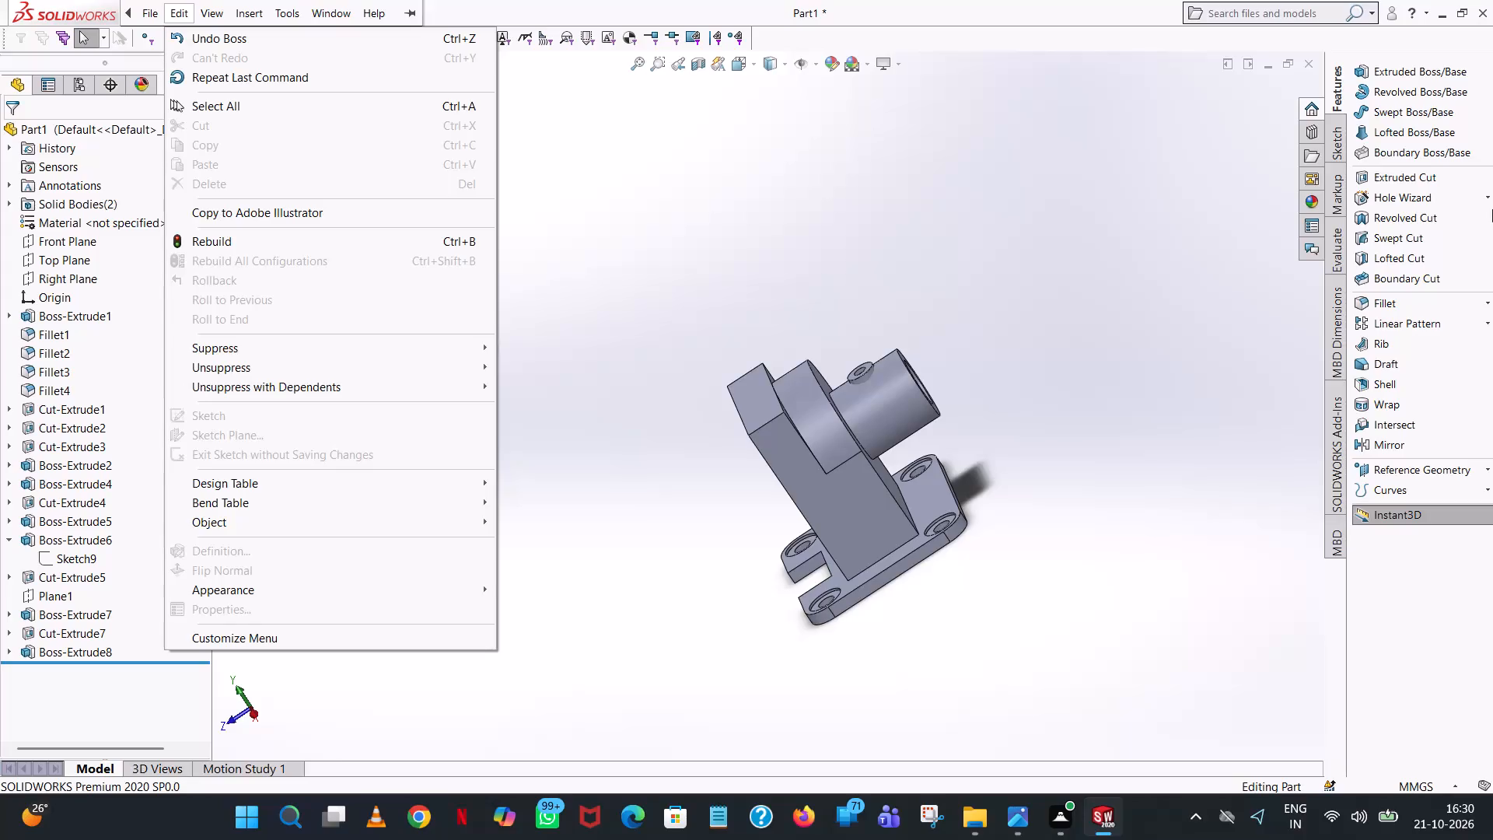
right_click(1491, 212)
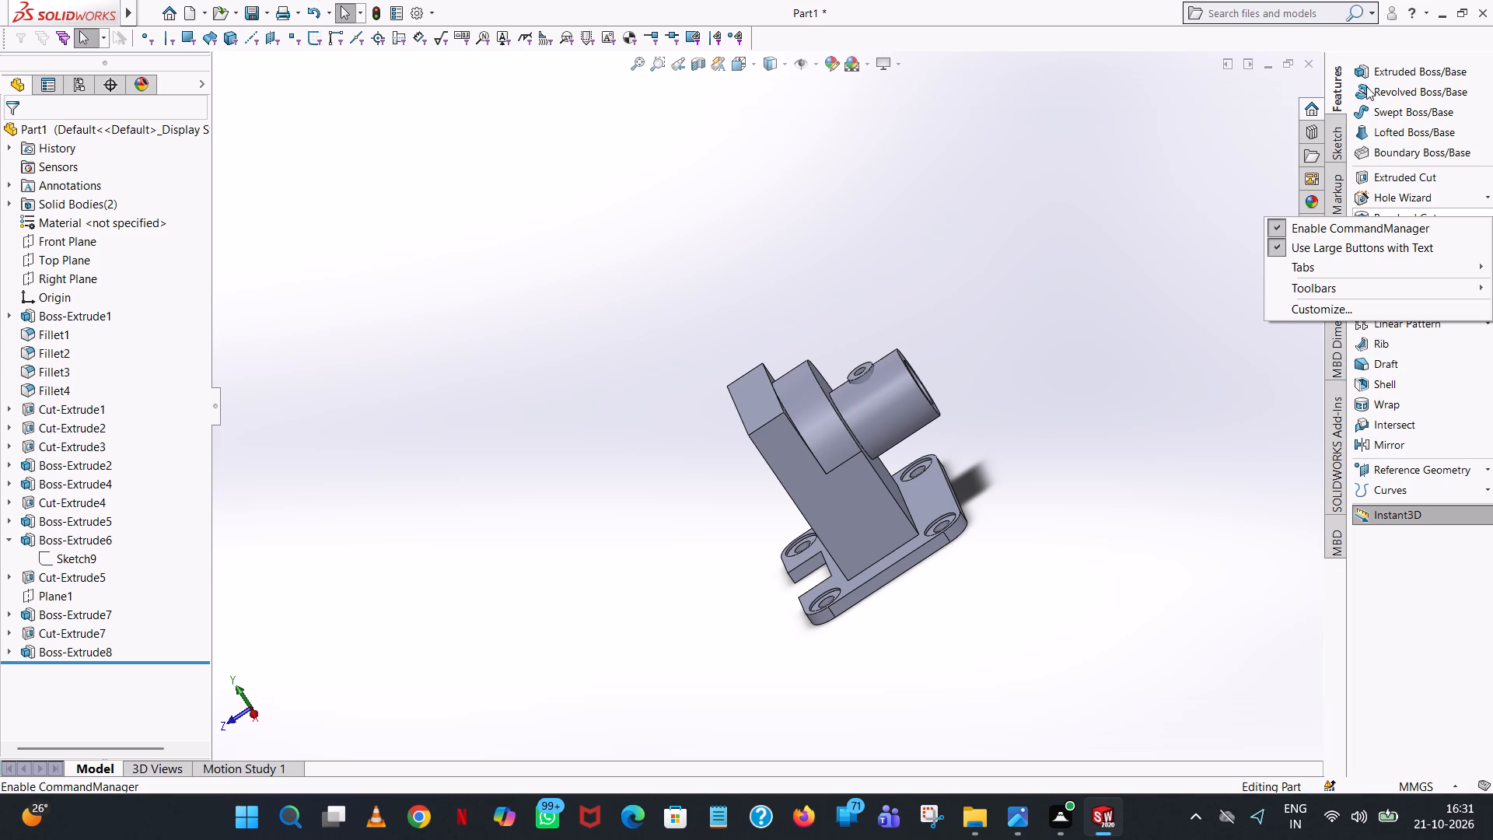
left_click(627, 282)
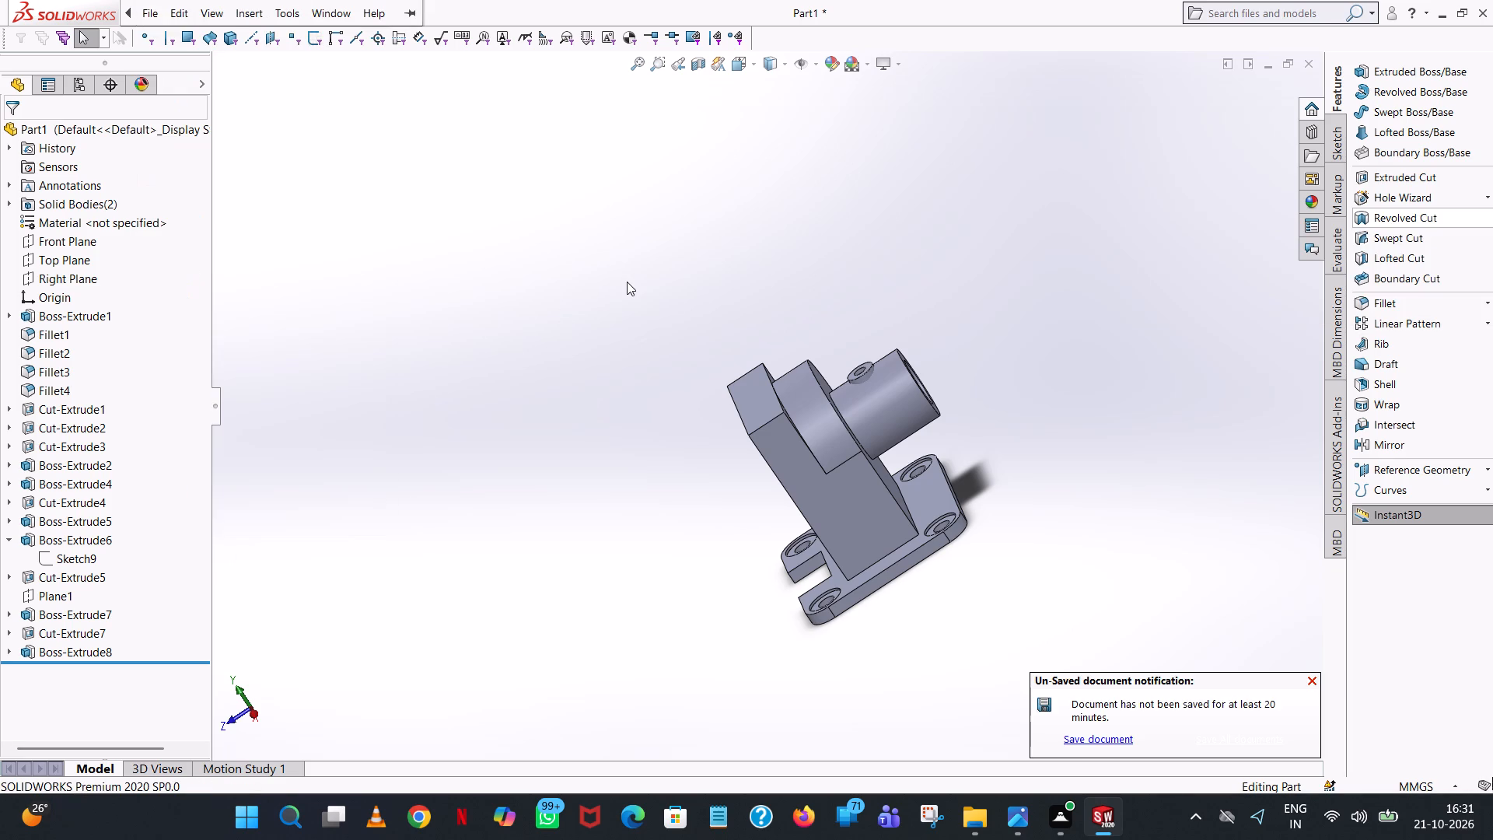
Start an Extruded Cut on the upright's outer face and sketch a 50 mm radius circle centred on the large bore.
middle_click_drag(888, 363, 1015, 320)
scroll(1015, 321, "down", 1)
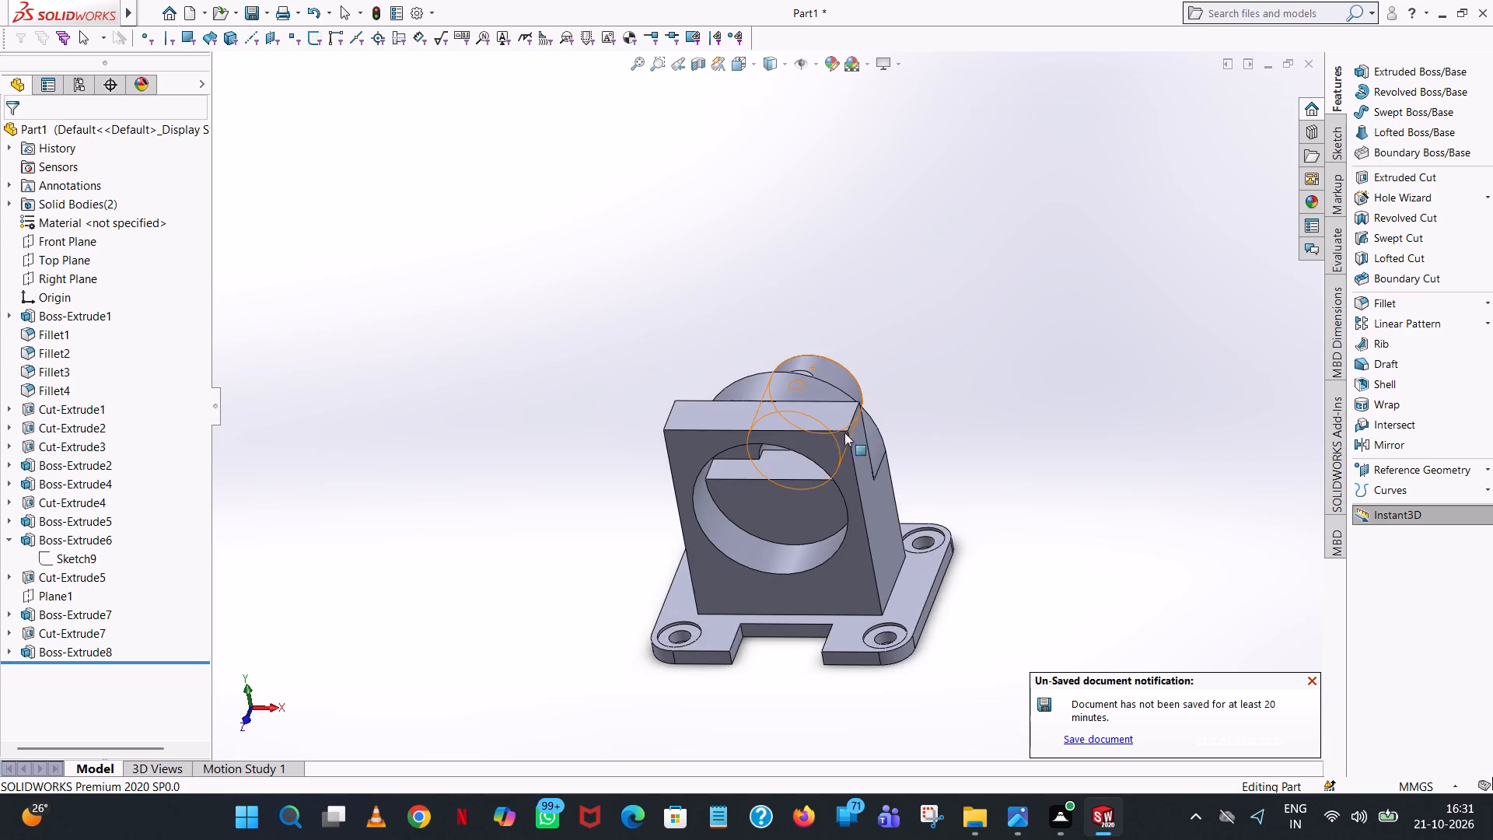
middle_click_drag(838, 451, 907, 310)
scroll(841, 427, "up", 1)
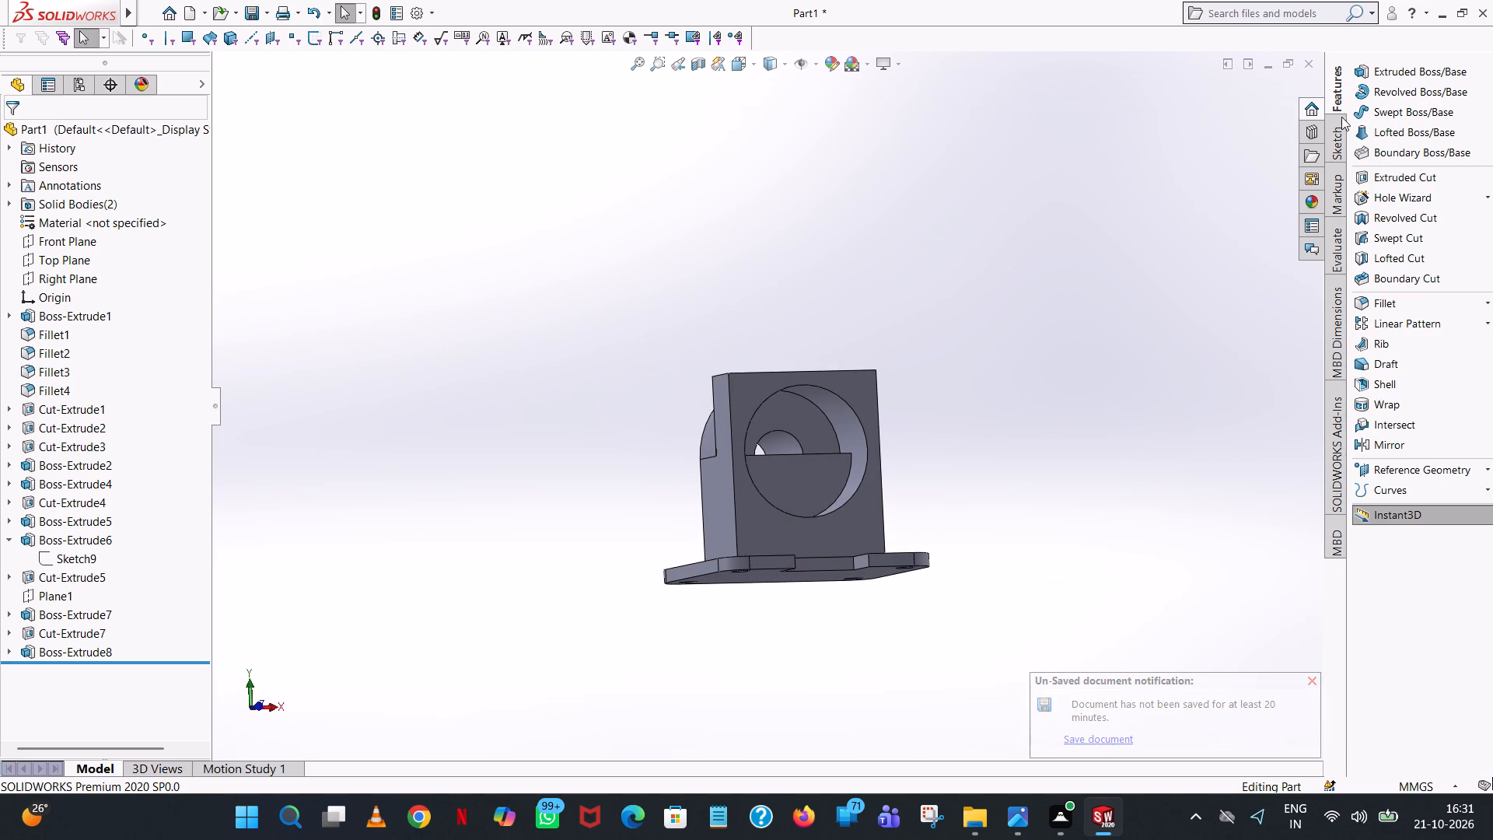
left_click(1403, 169)
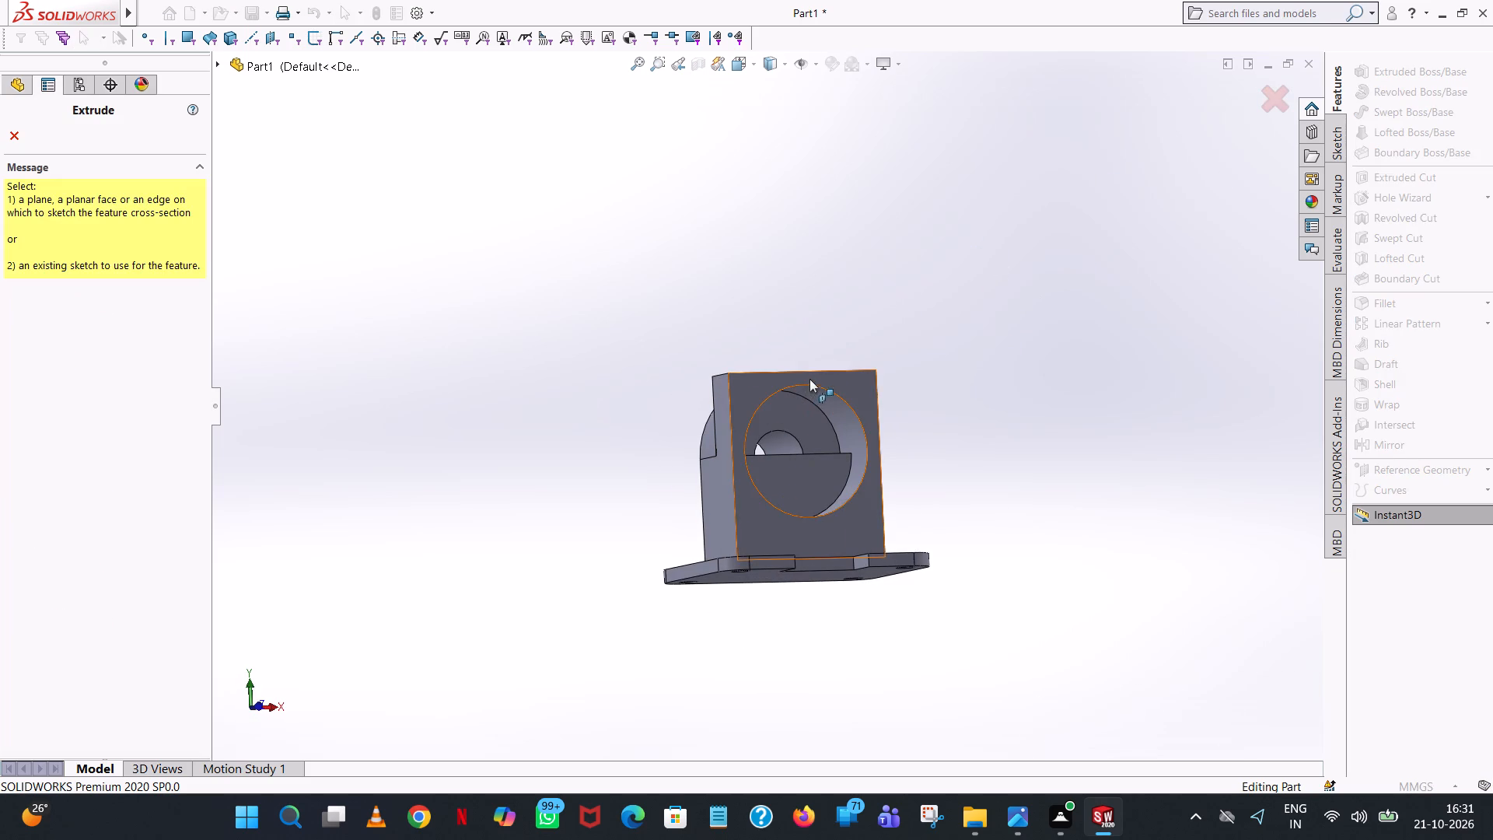
left_click(753, 383)
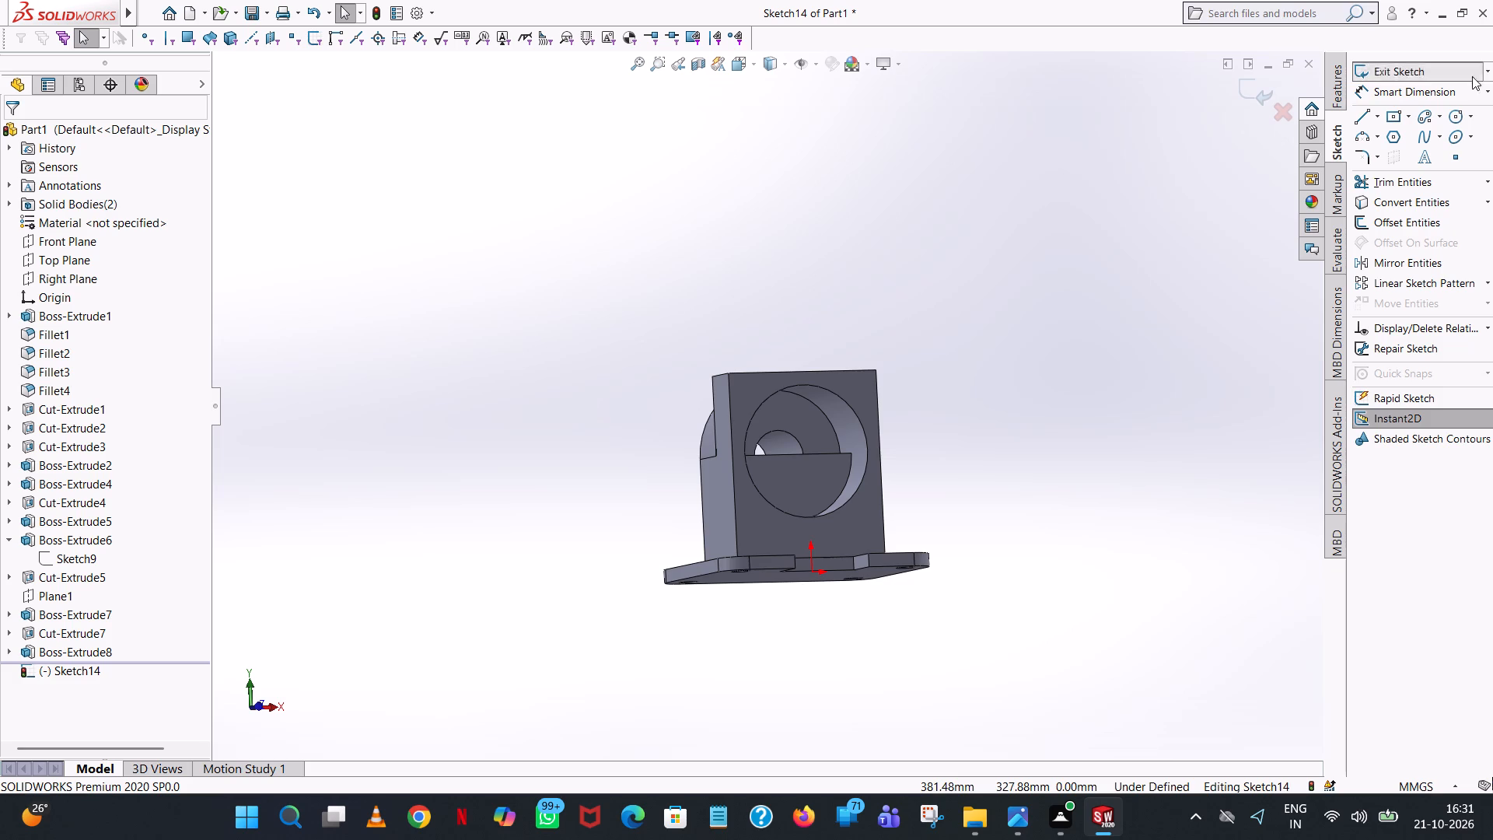
left_click(1457, 111)
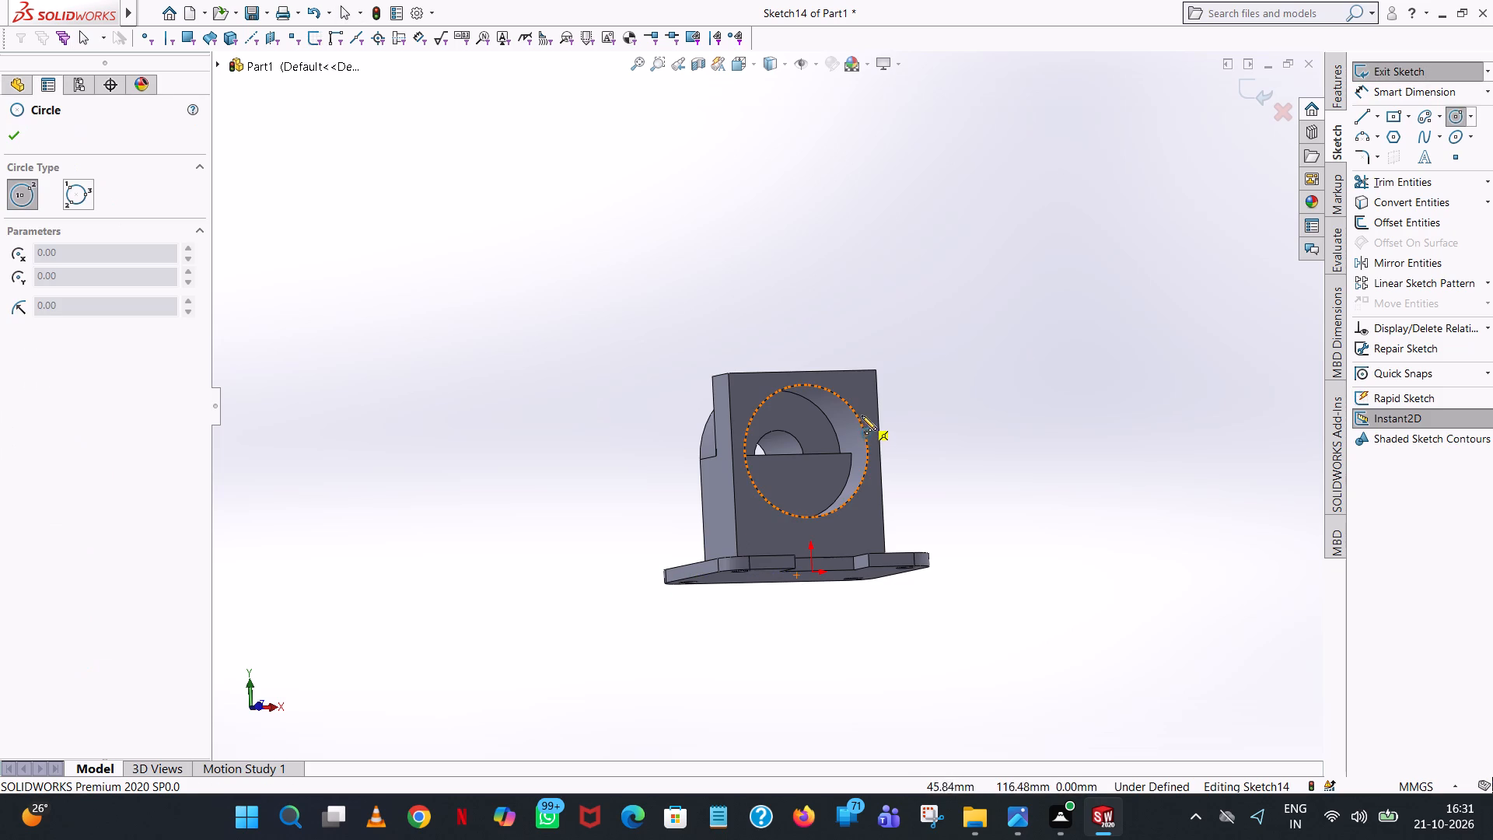
scroll(848, 425, "down", 1)
middle_click_drag(841, 429, 807, 451)
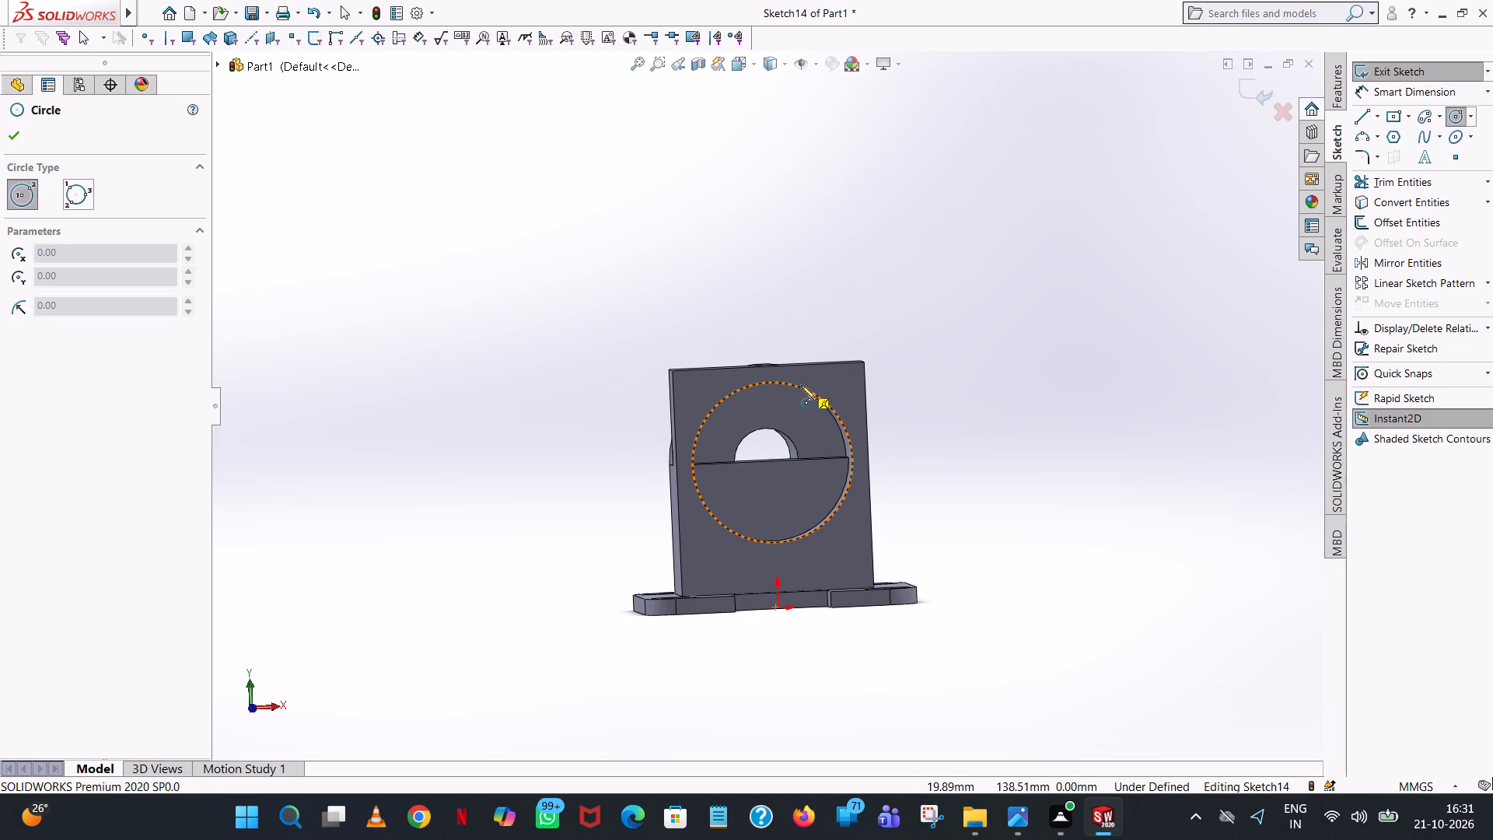
left_click(774, 462)
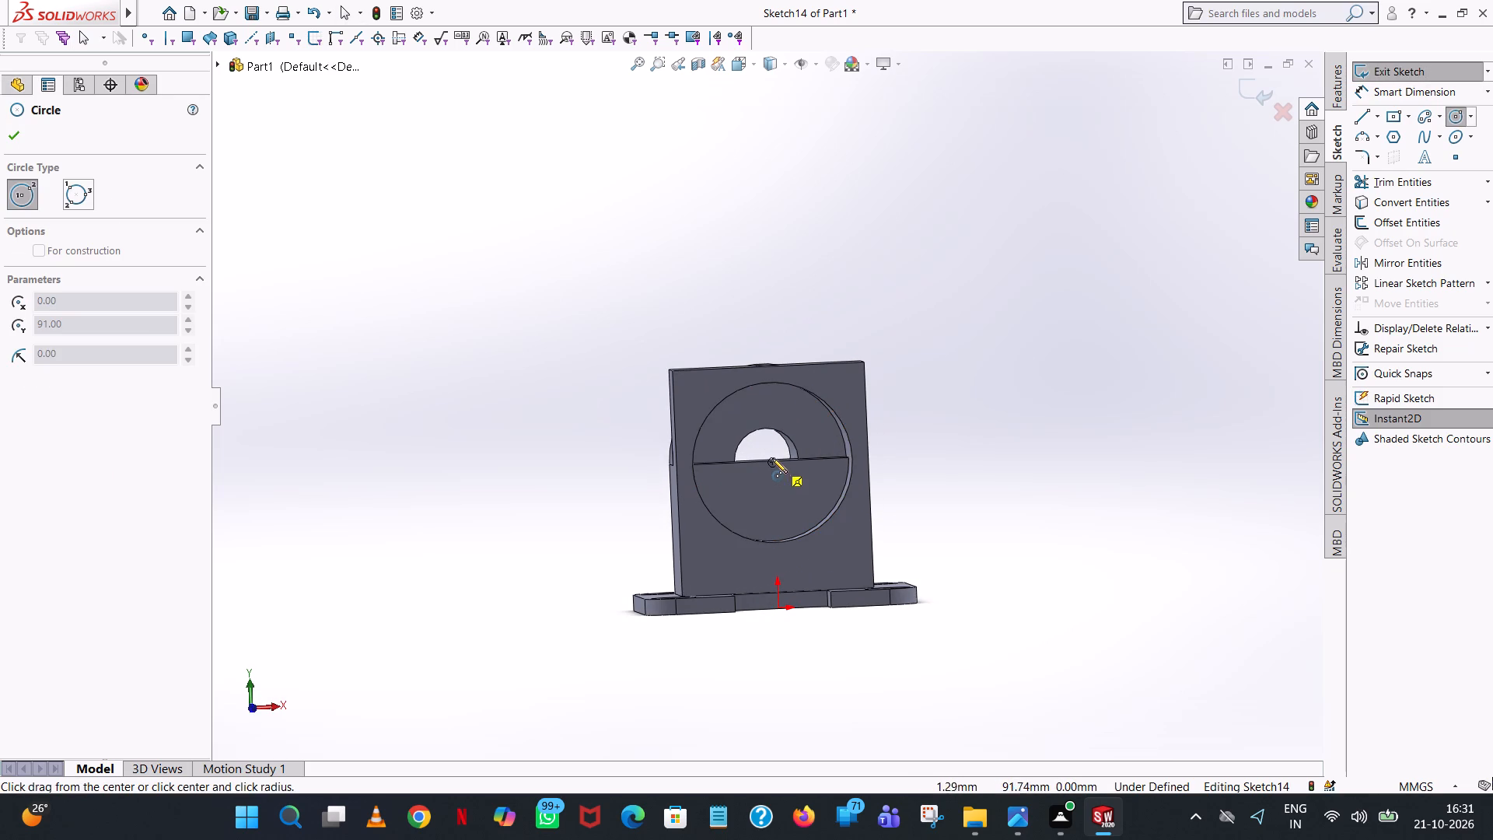
left_click(781, 386)
right_click(781, 386)
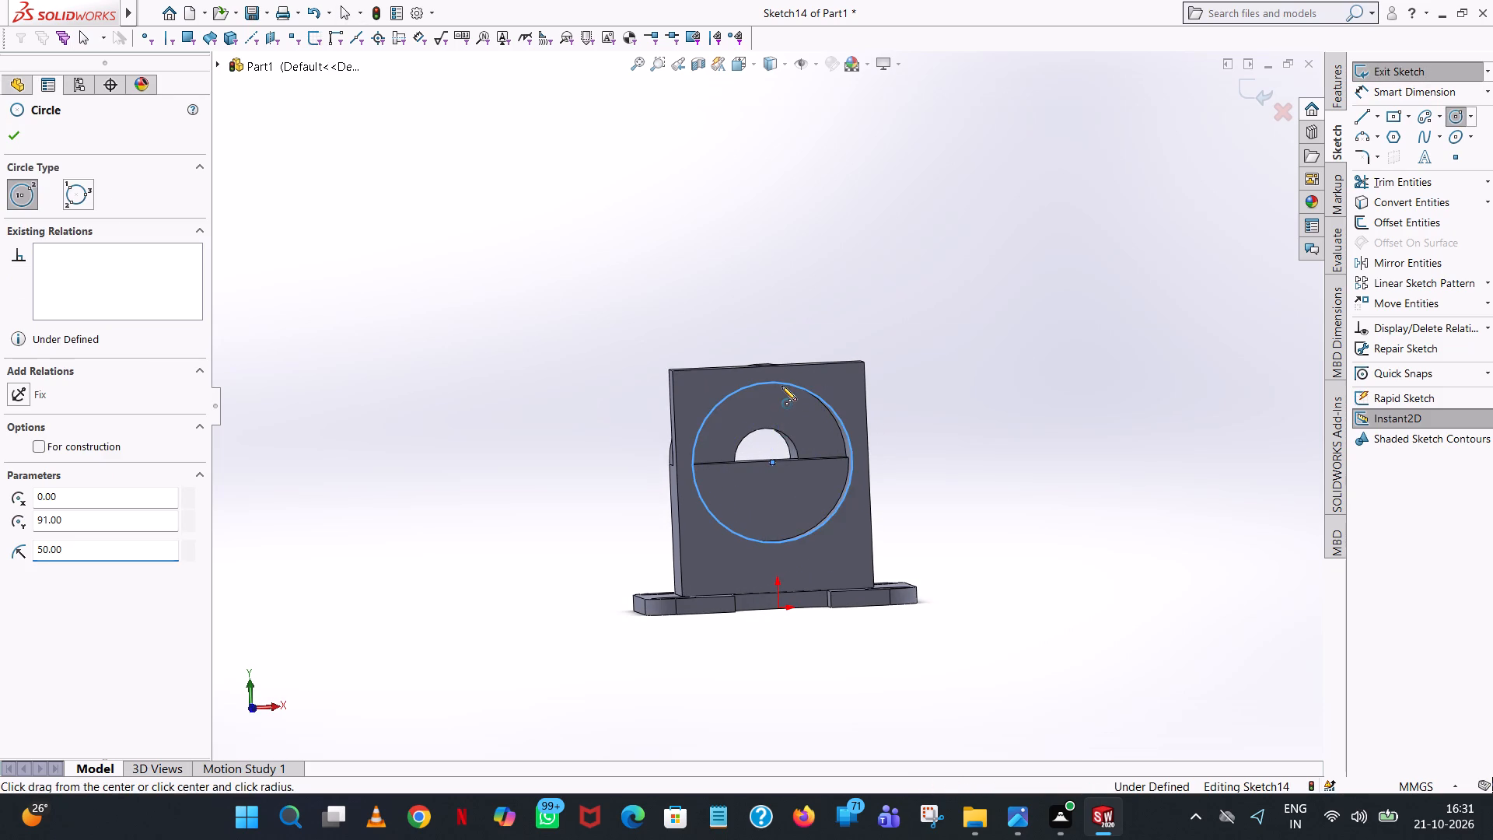
left_click(820, 400)
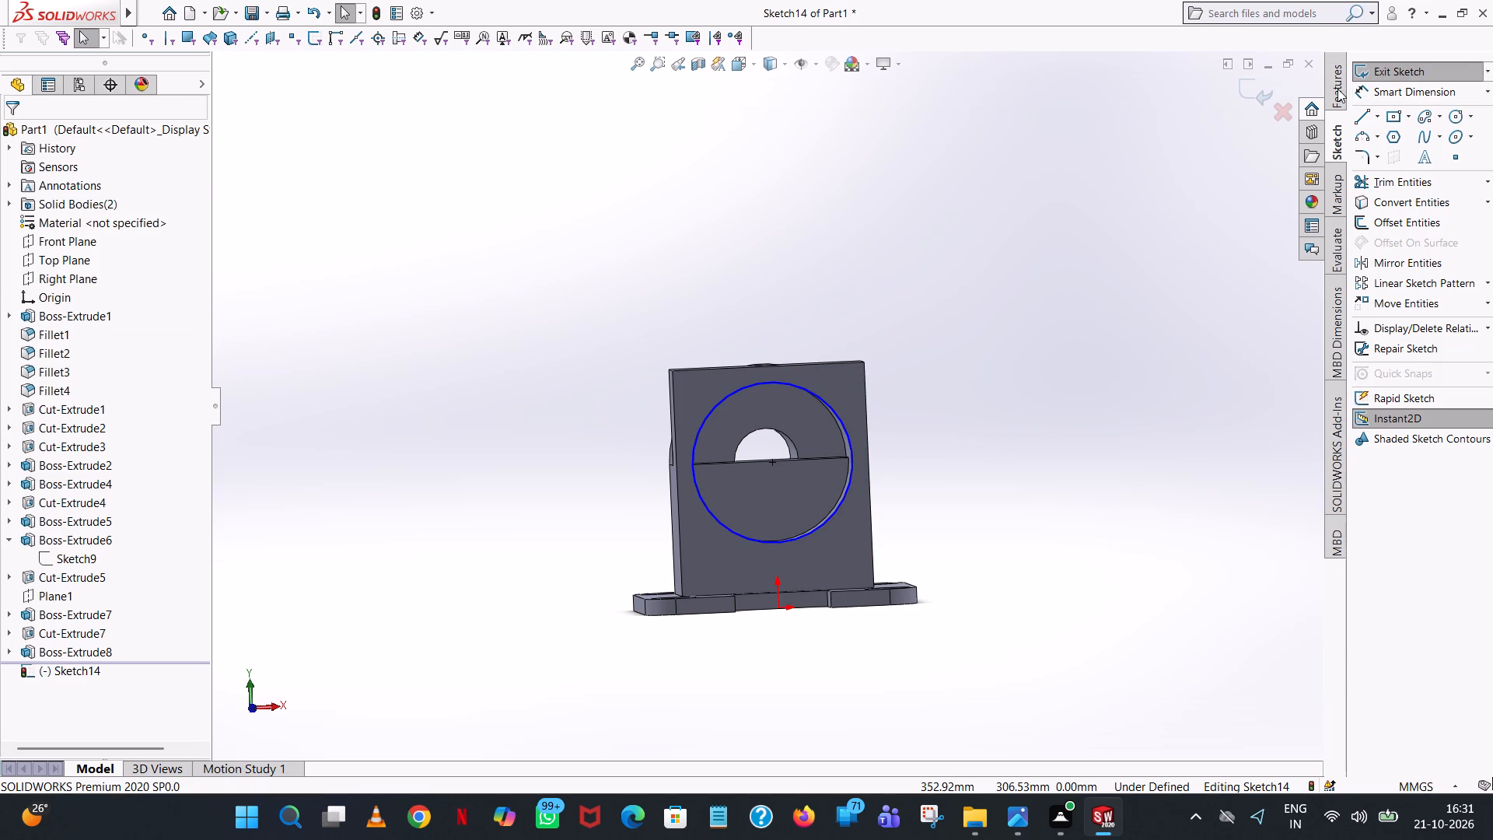
Dimension the circle on the upright's outer face with a diameter of 100 mm.
left_click(1380, 96)
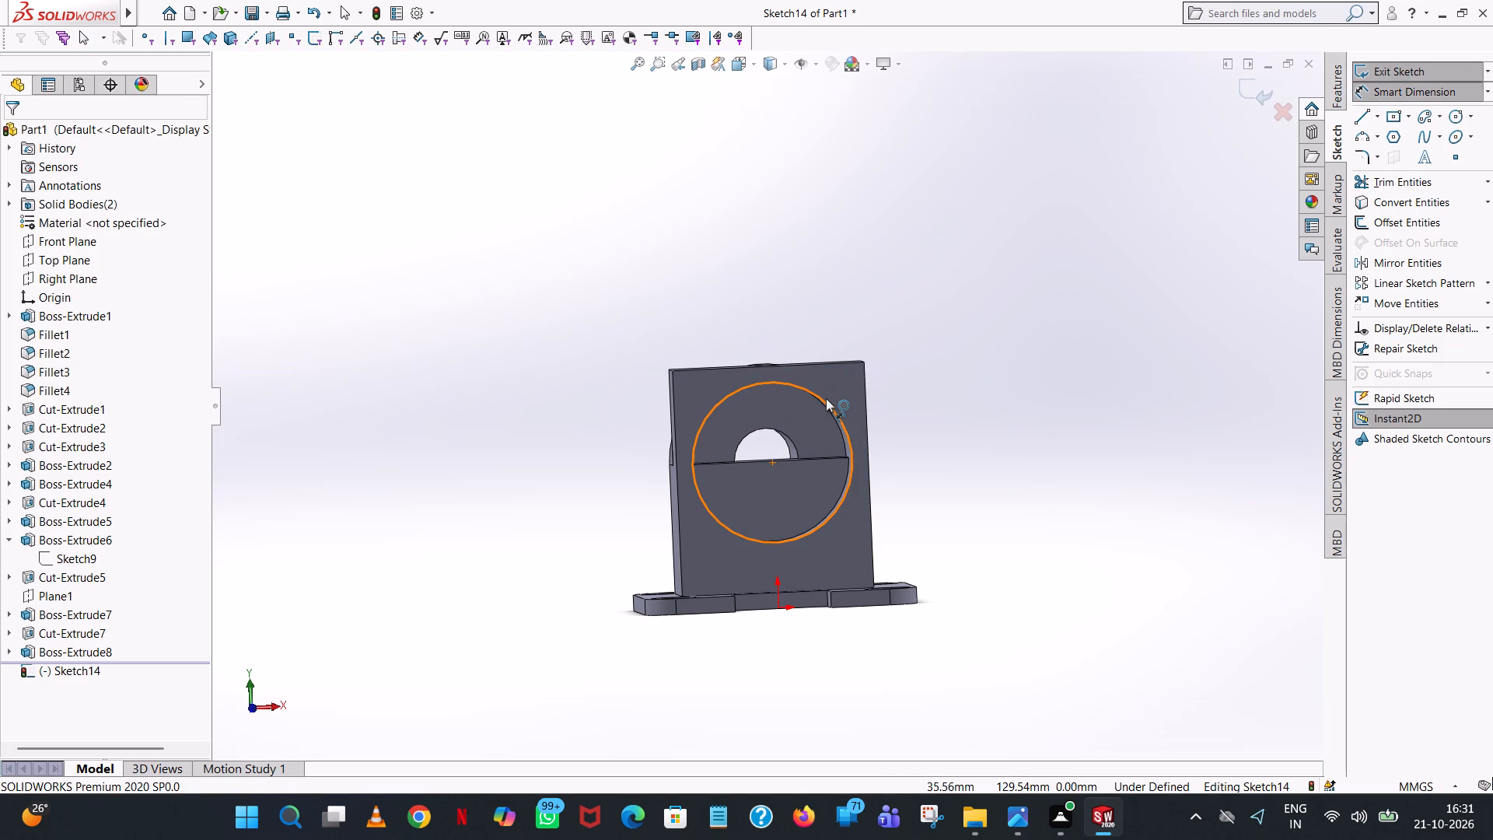
left_click(826, 398)
left_click(918, 309)
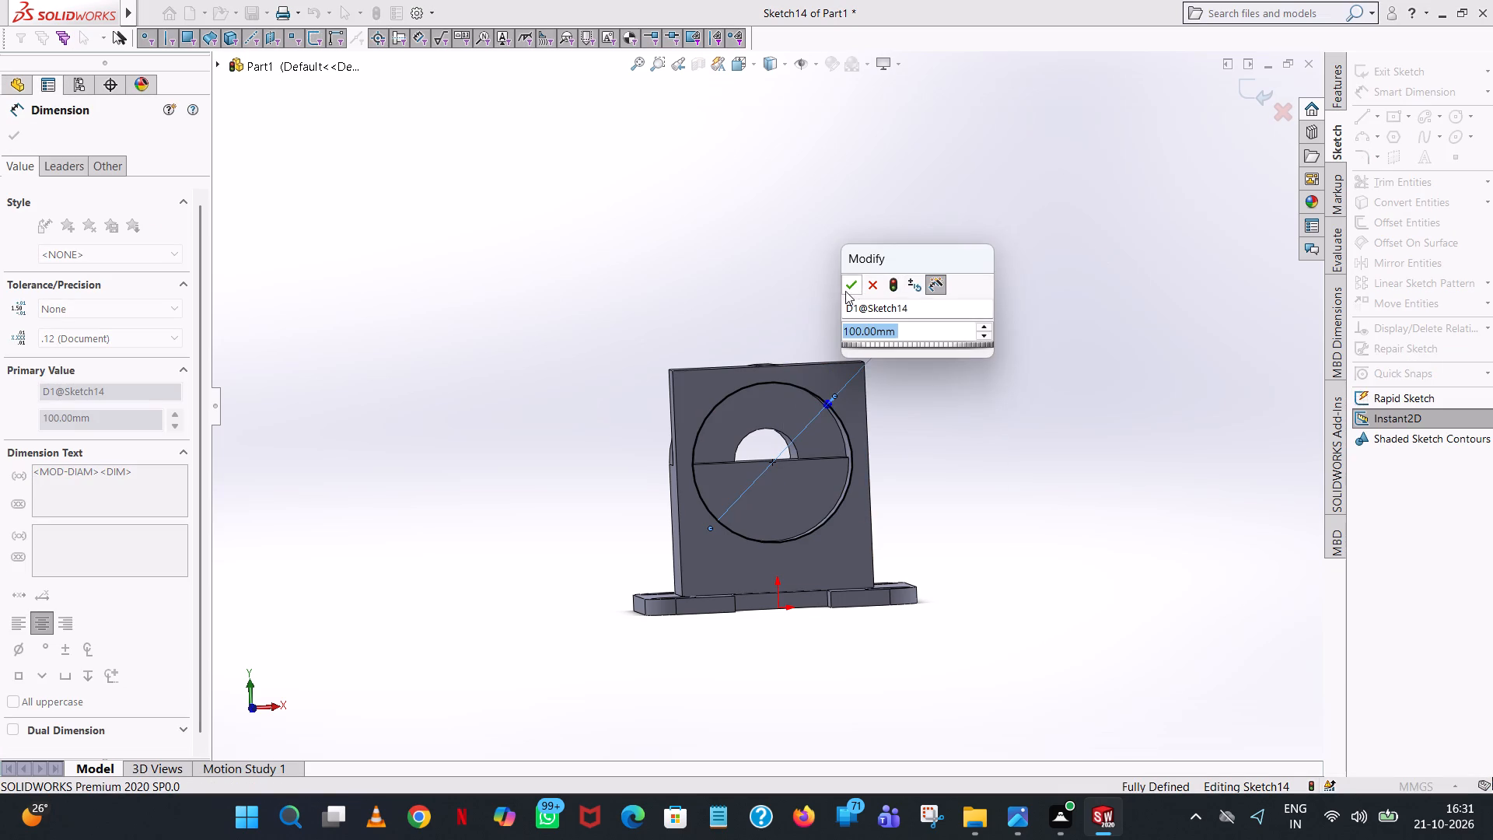
left_click(844, 291)
left_click(937, 222)
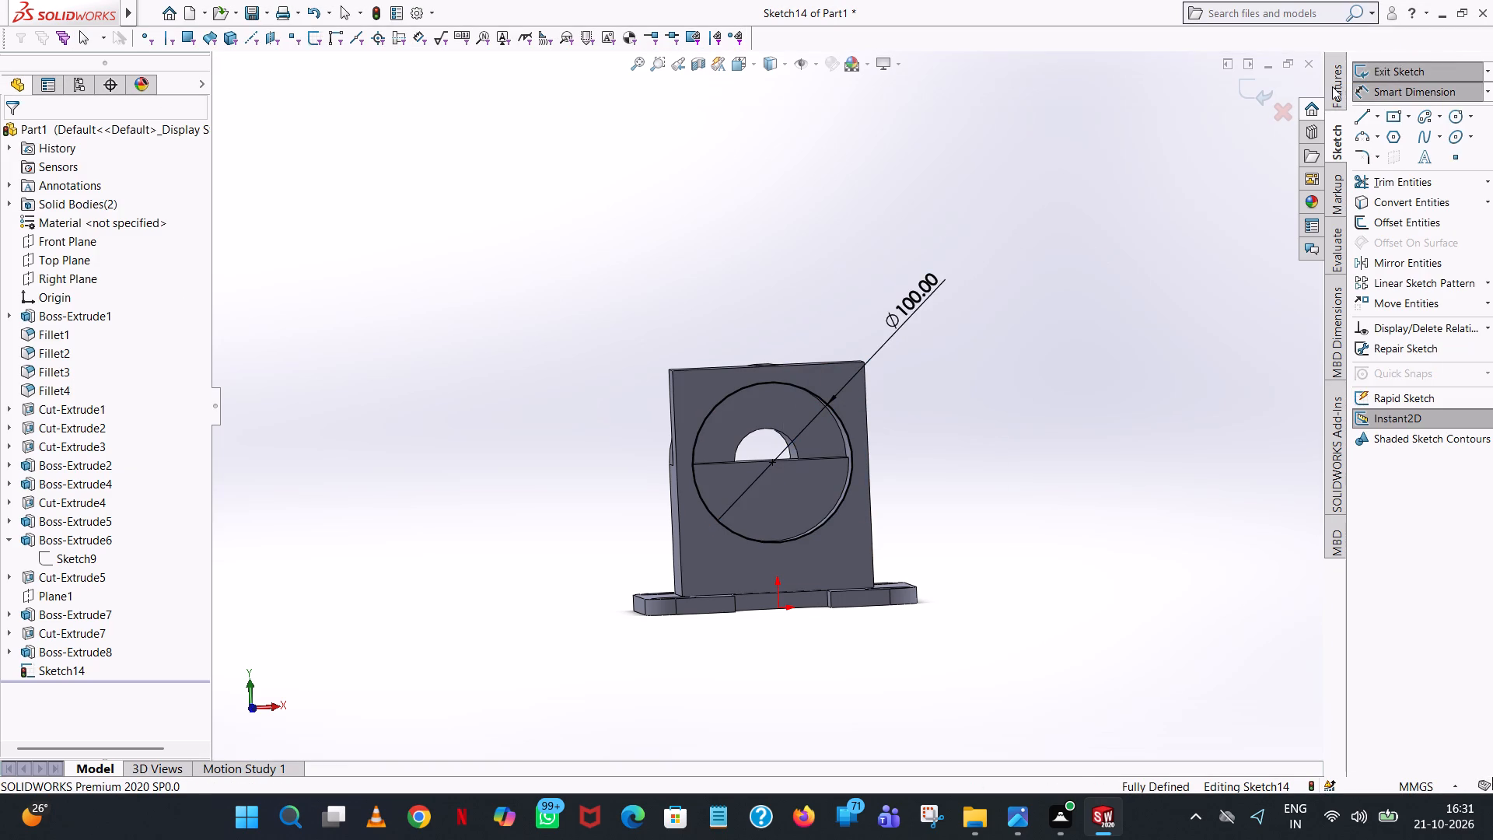
Cut the 100 mm circle blind through the upright into the support block to a depth of 48 mm.
left_click(1332, 86)
left_click(1375, 178)
scroll(822, 225, "up", 1)
middle_click_drag(822, 225, 841, 226)
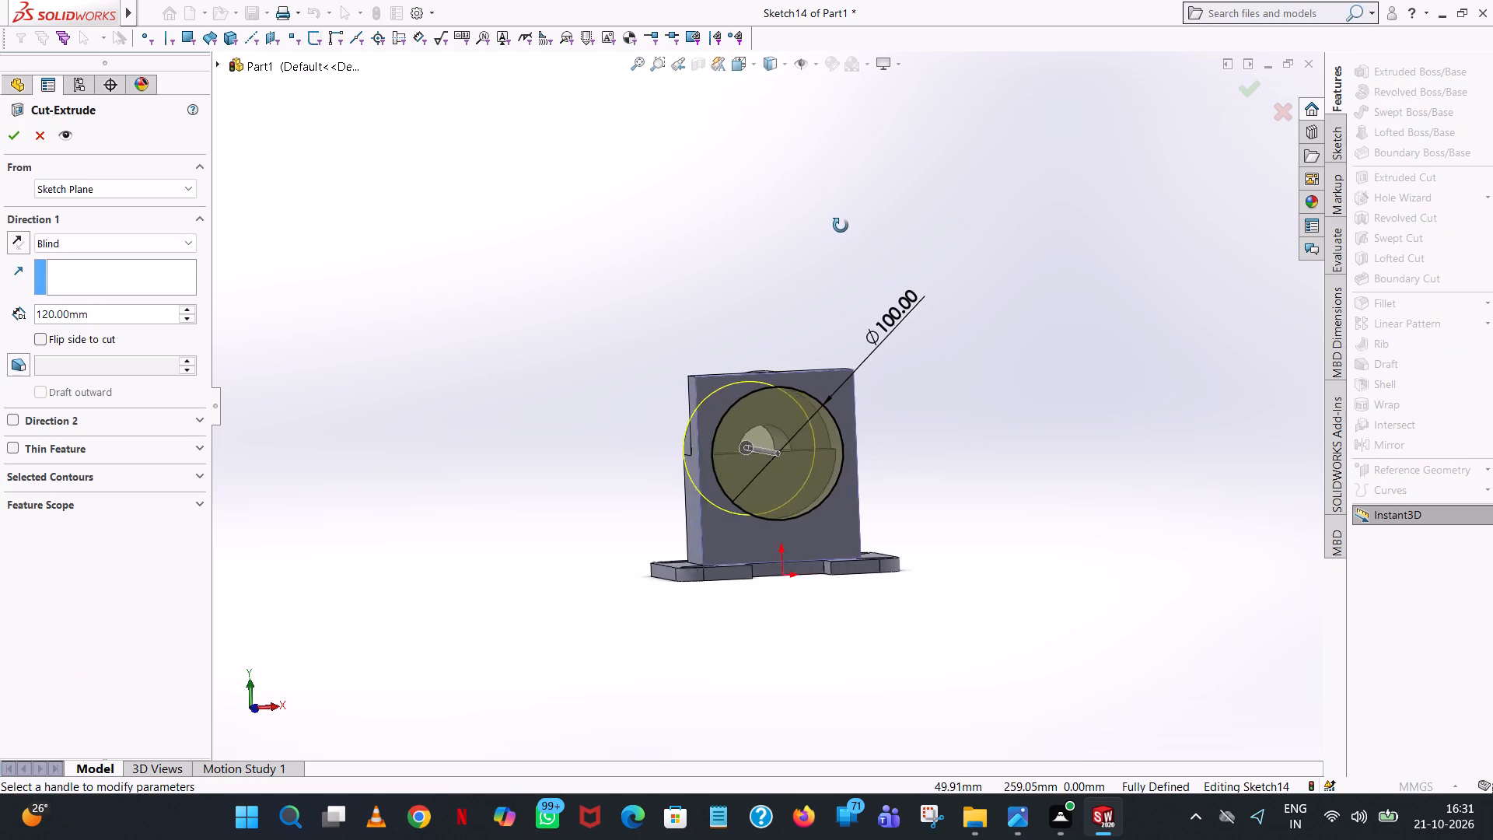
middle_click_drag(841, 226, 981, 255)
scroll(981, 256, "up", 1)
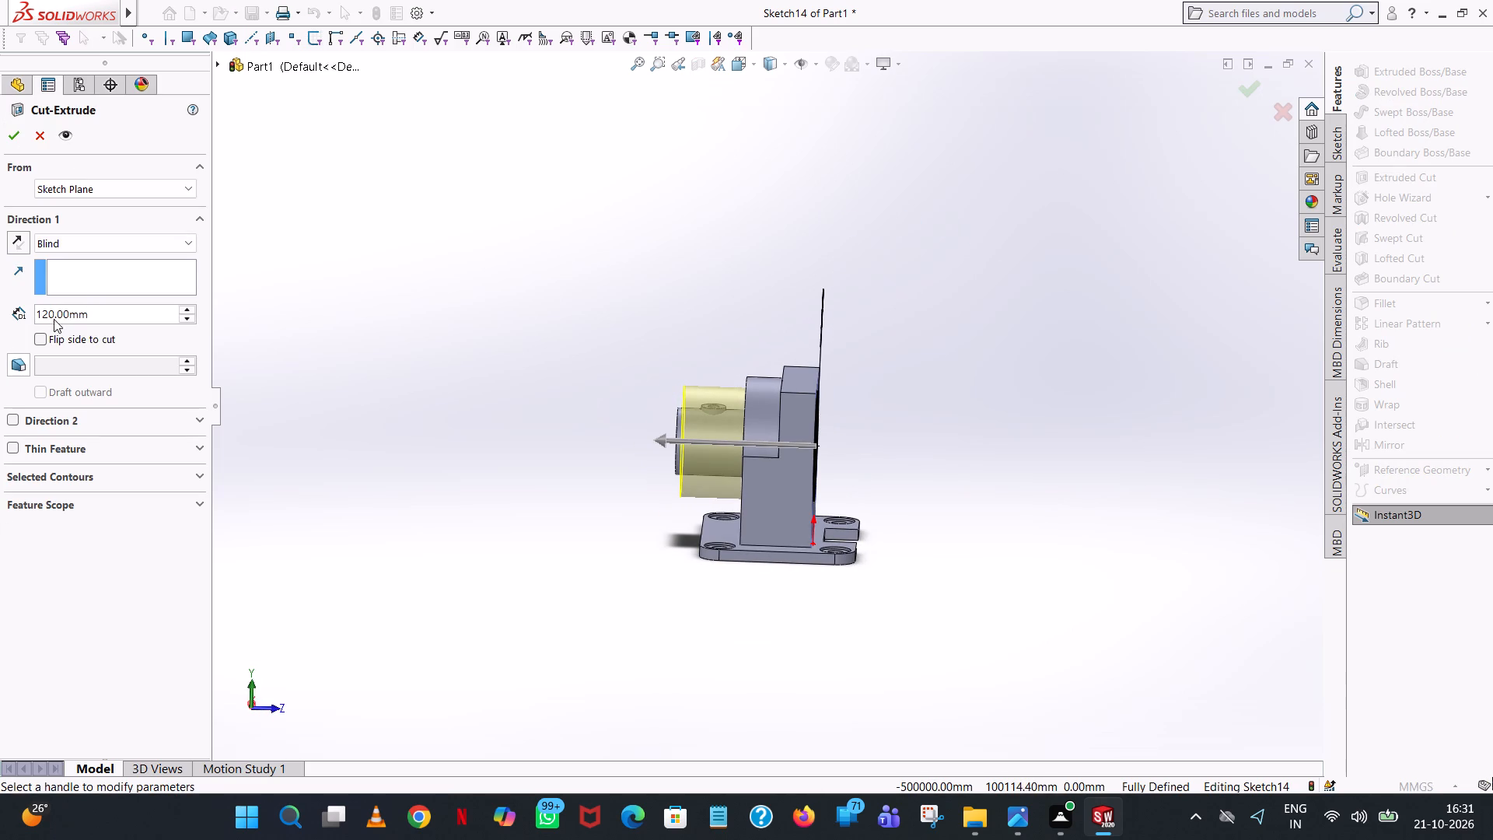
double_click(115, 317)
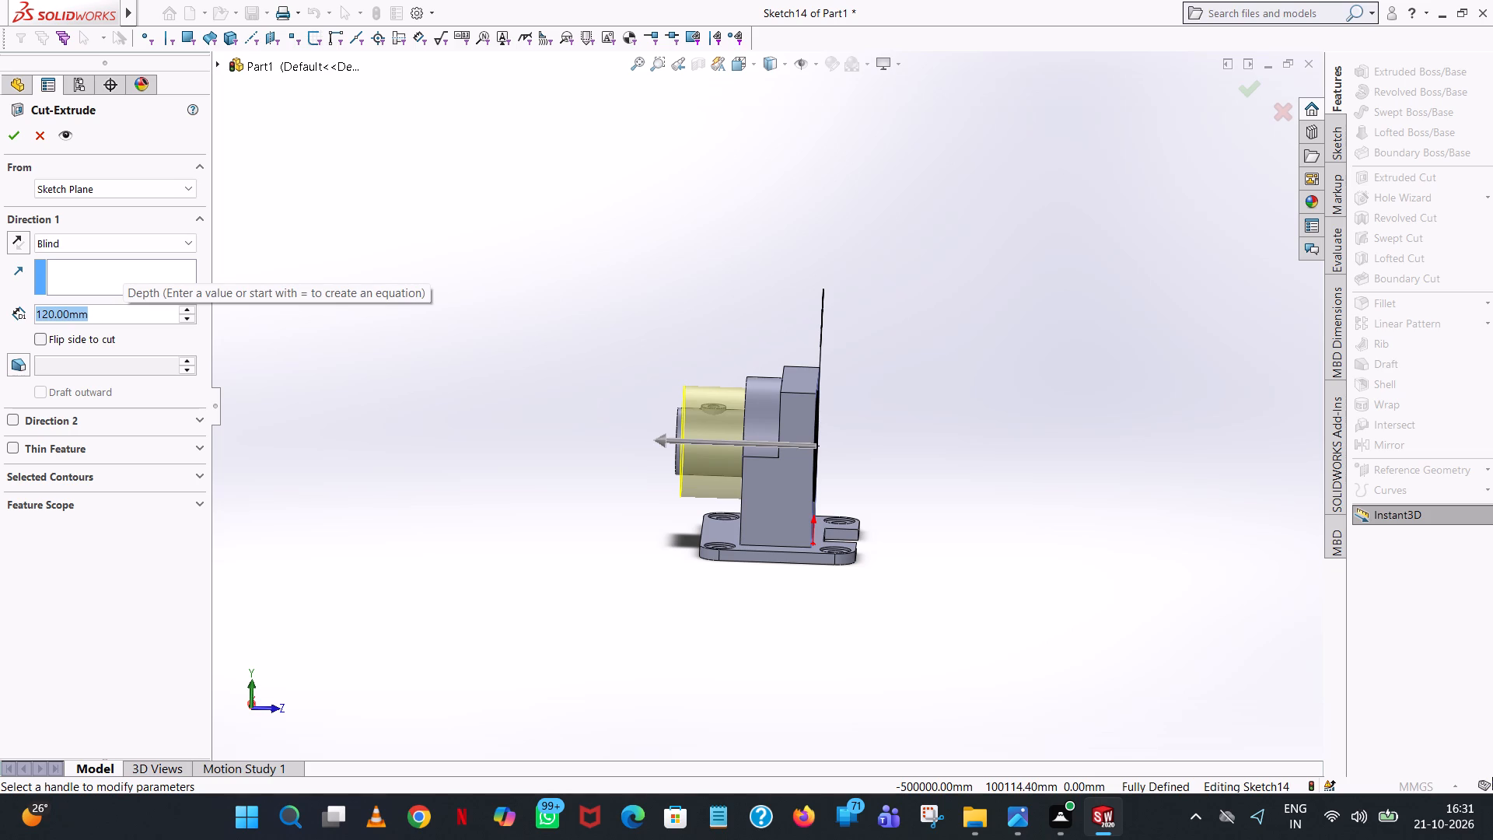
type("48")
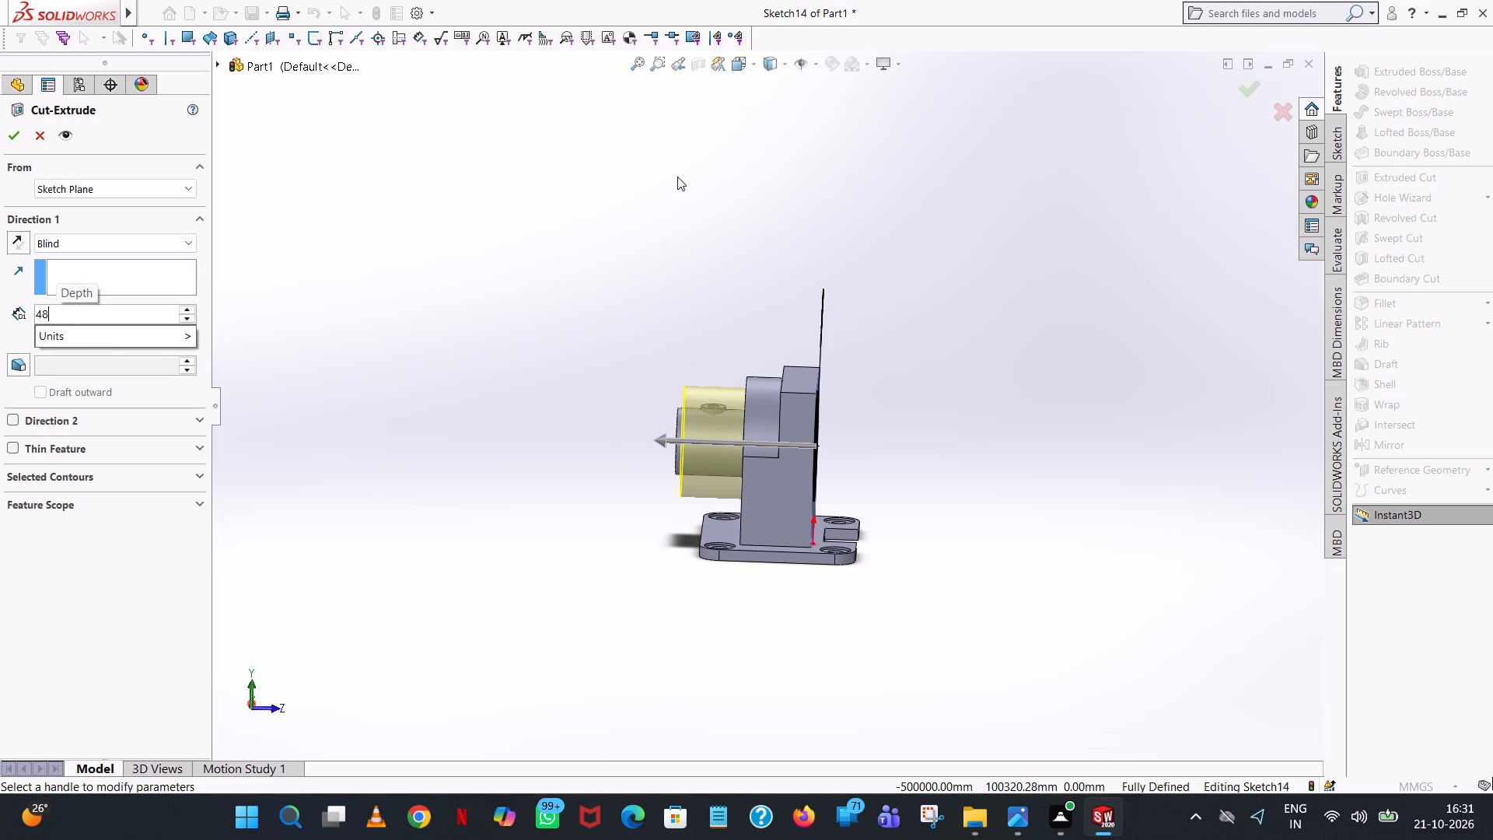
left_click(677, 177)
middle_click_drag(691, 257, 704, 313)
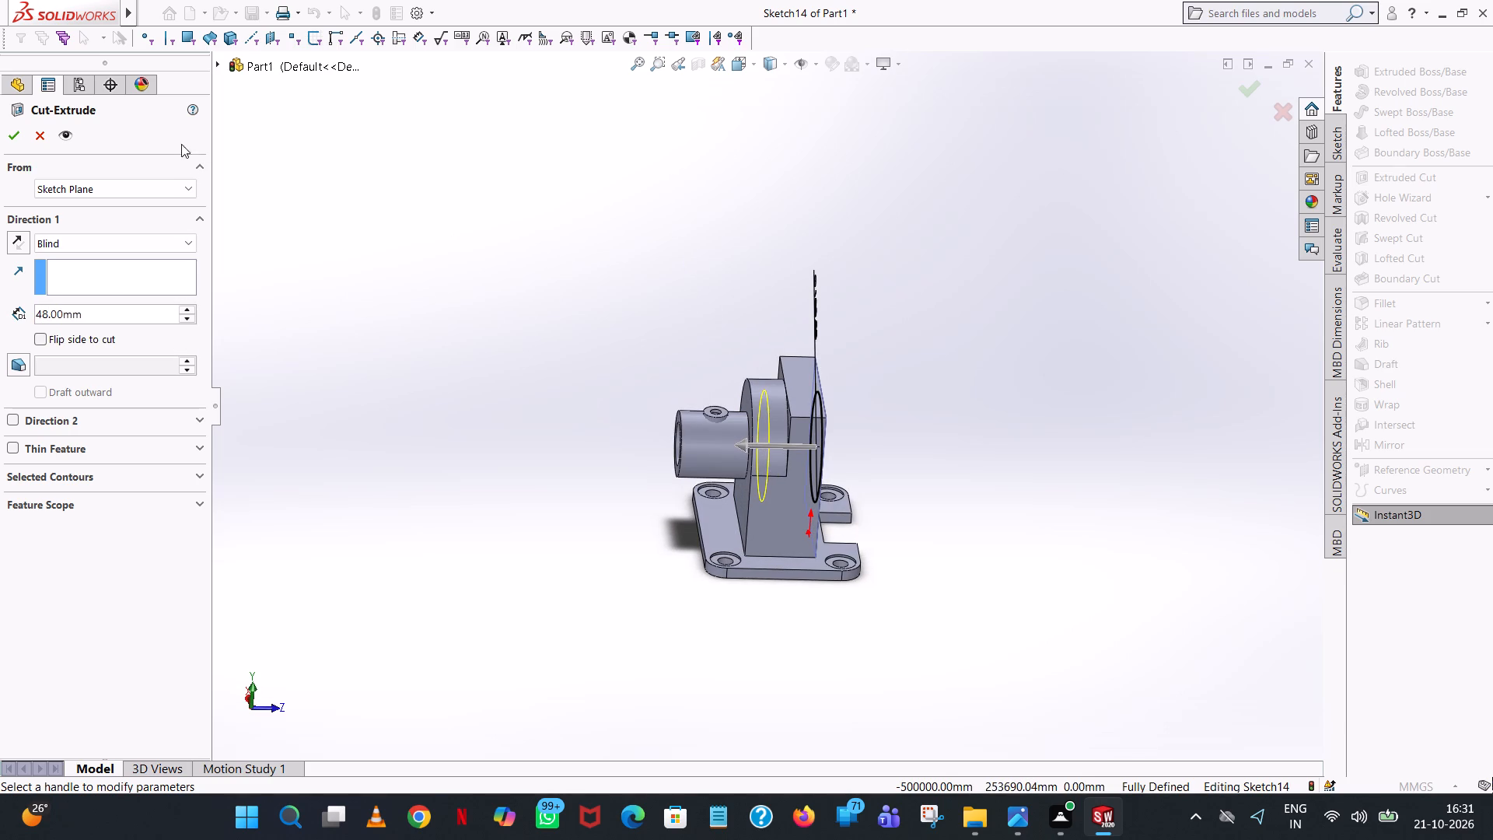
left_click(12, 133)
Start another Extruded Cut on the support block's face inside the large bore and sketch a concentric circle of 50 mm radius.
middle_click_drag(994, 295, 880, 319)
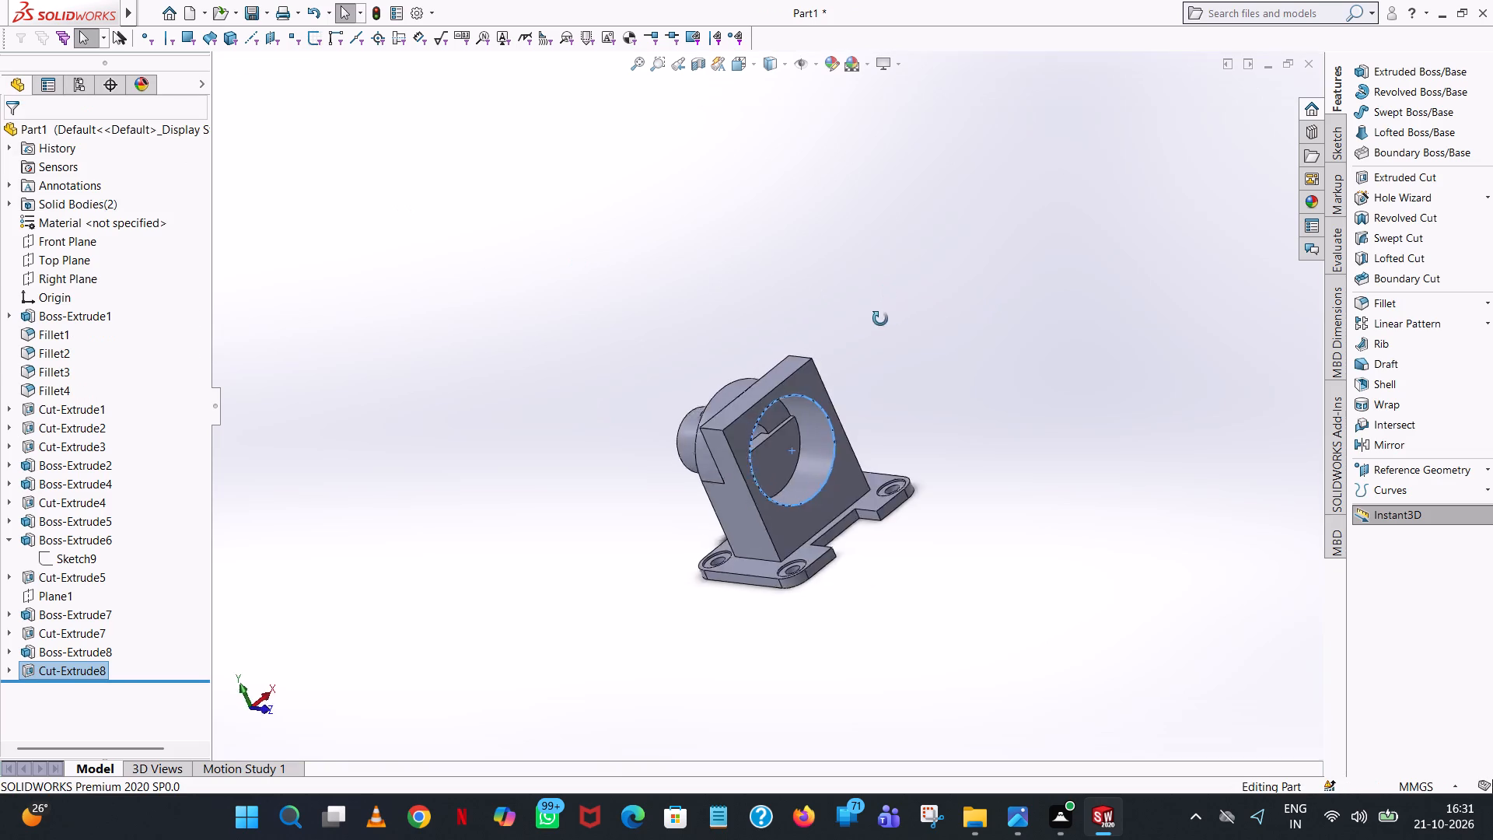
middle_click_drag(880, 319, 857, 300)
scroll(857, 300, "down", 1)
scroll(802, 412, "down", 7)
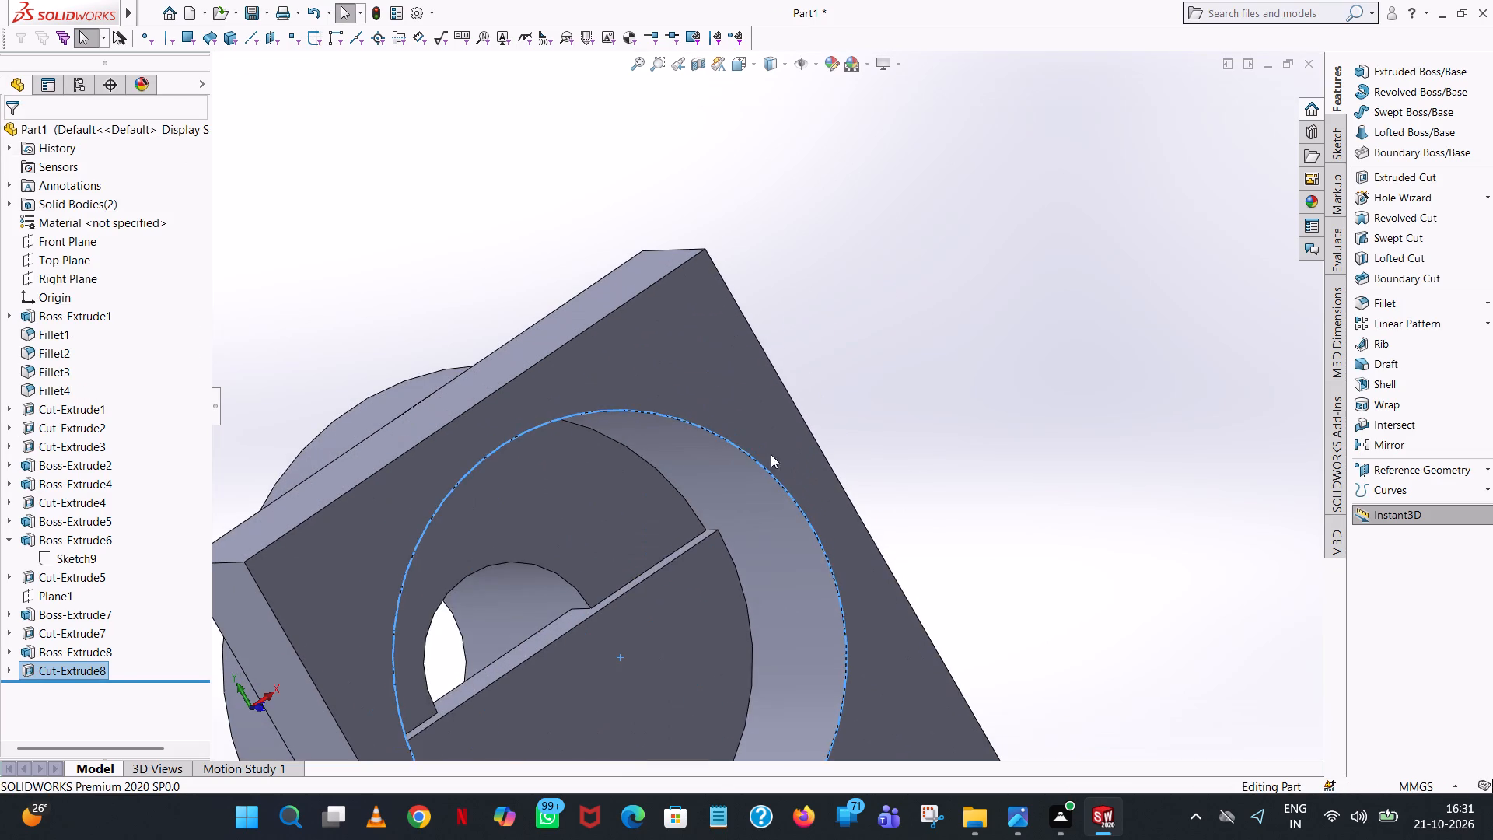
middle_click_drag(750, 487, 780, 537)
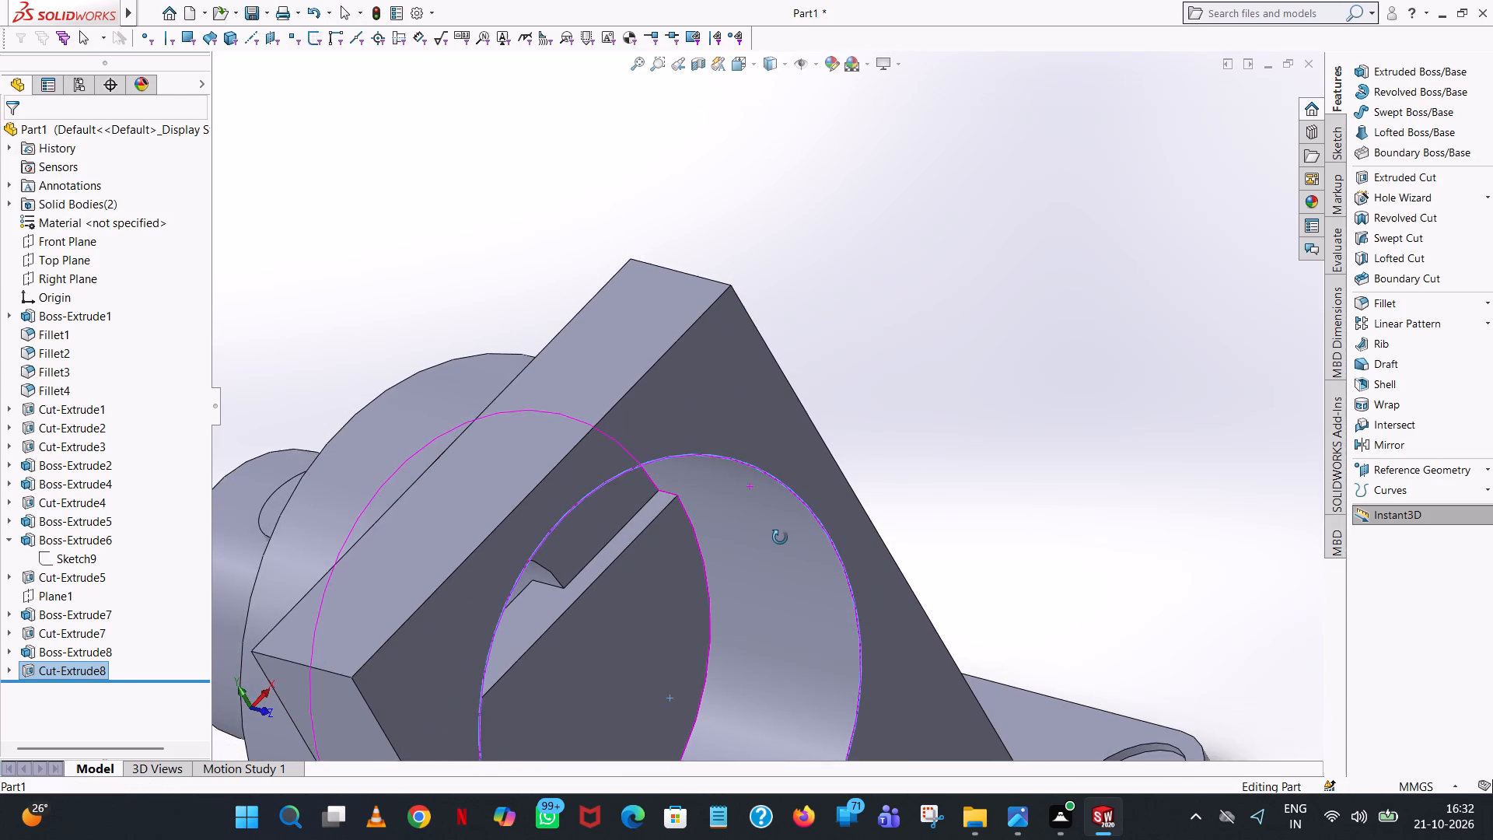
middle_click_drag(780, 537, 780, 418)
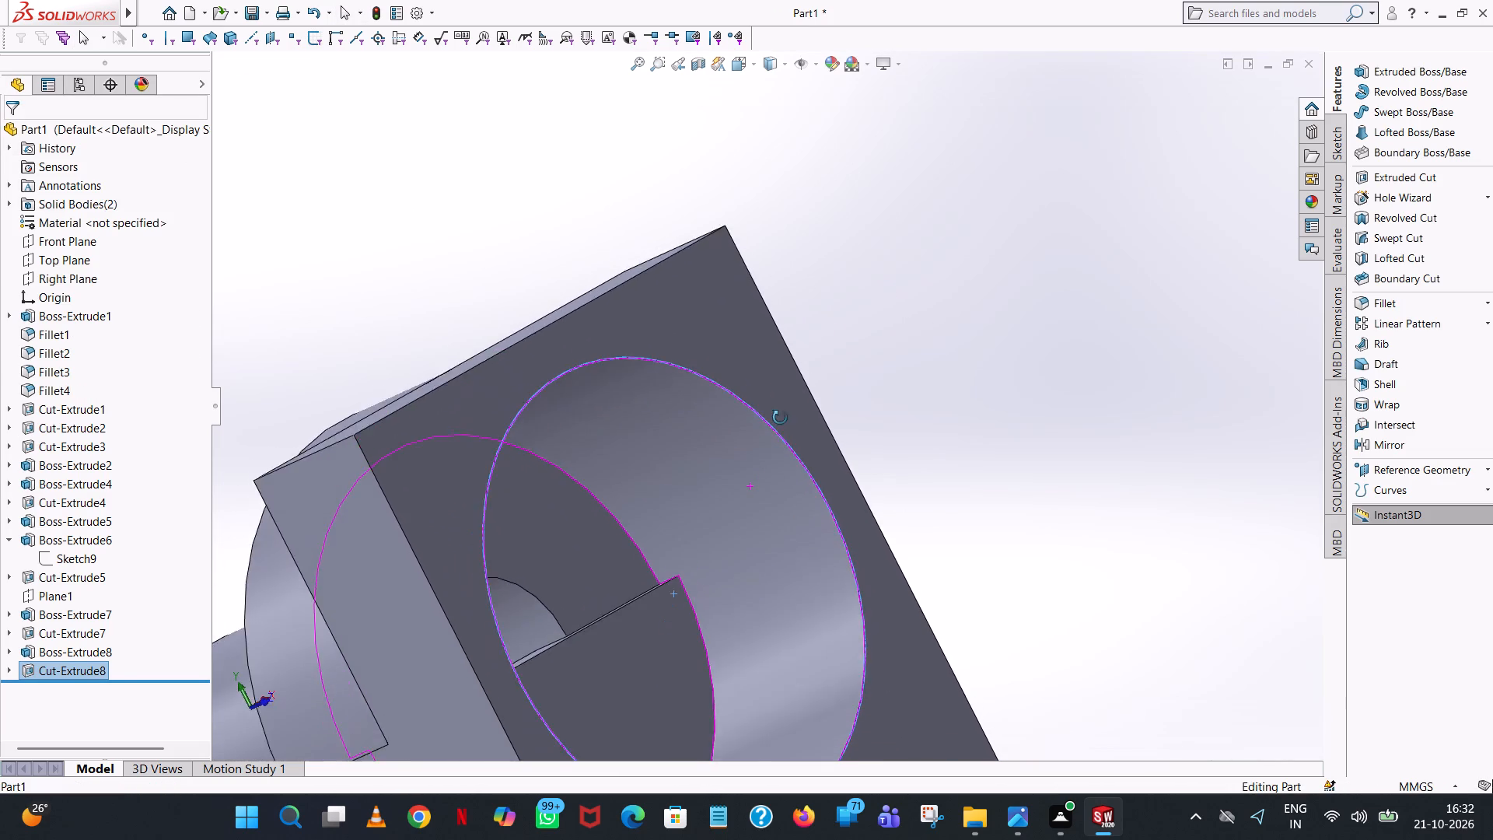
middle_click_drag(780, 418, 787, 531)
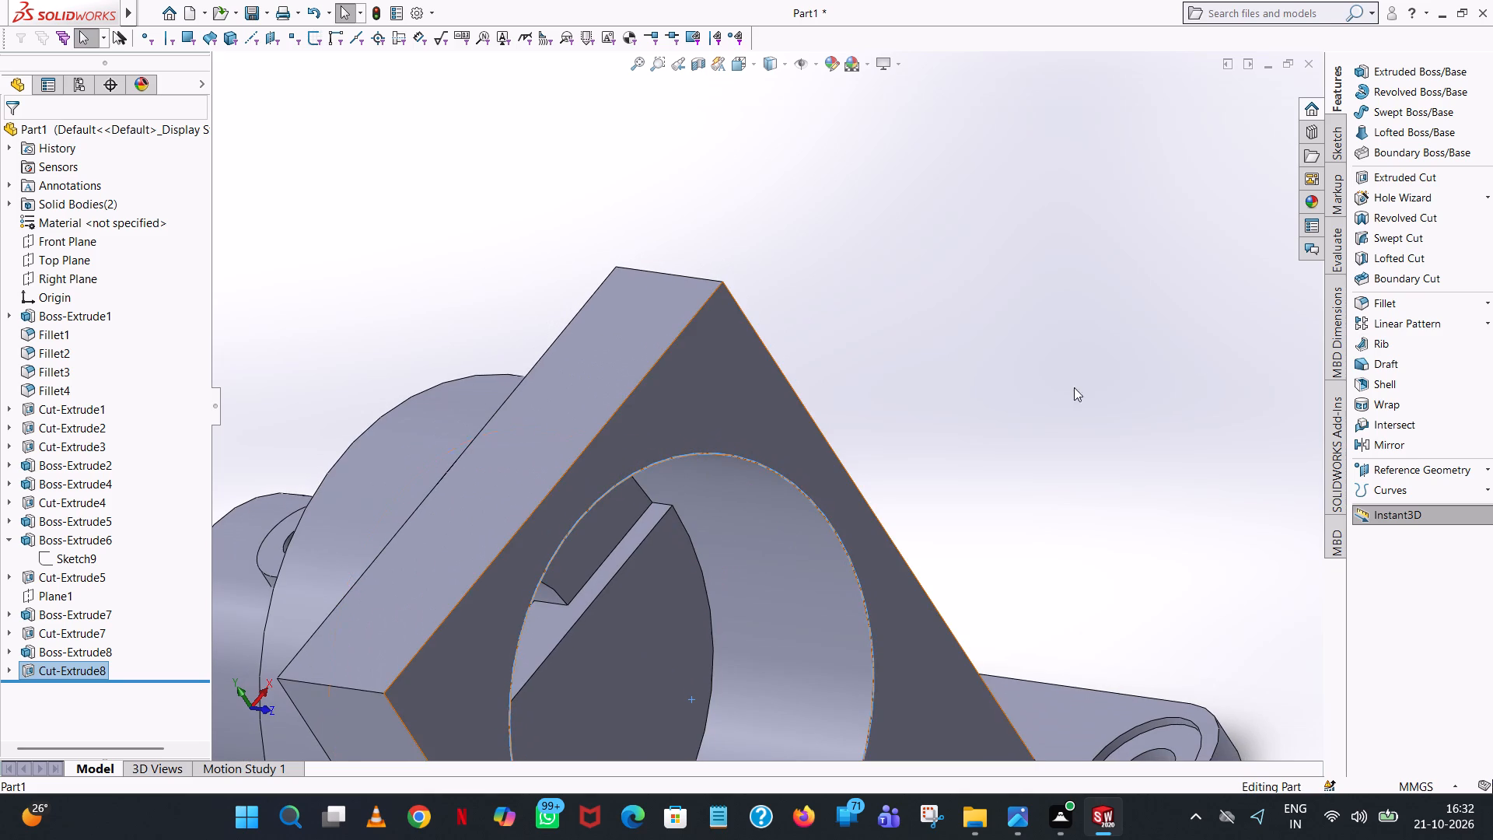
left_click(1406, 176)
left_click(642, 620)
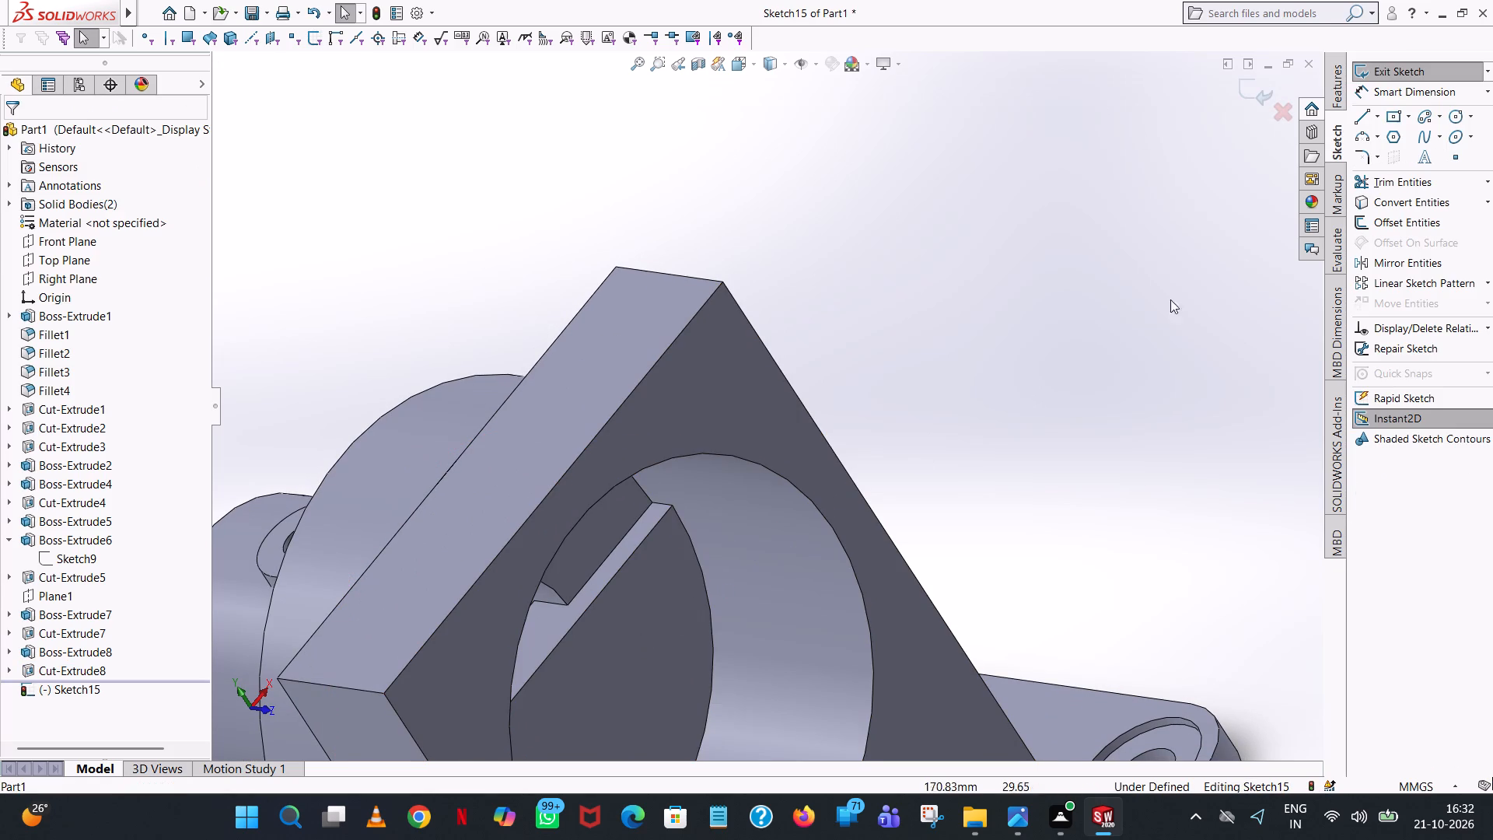
left_click(1456, 116)
scroll(636, 621, "up", 4)
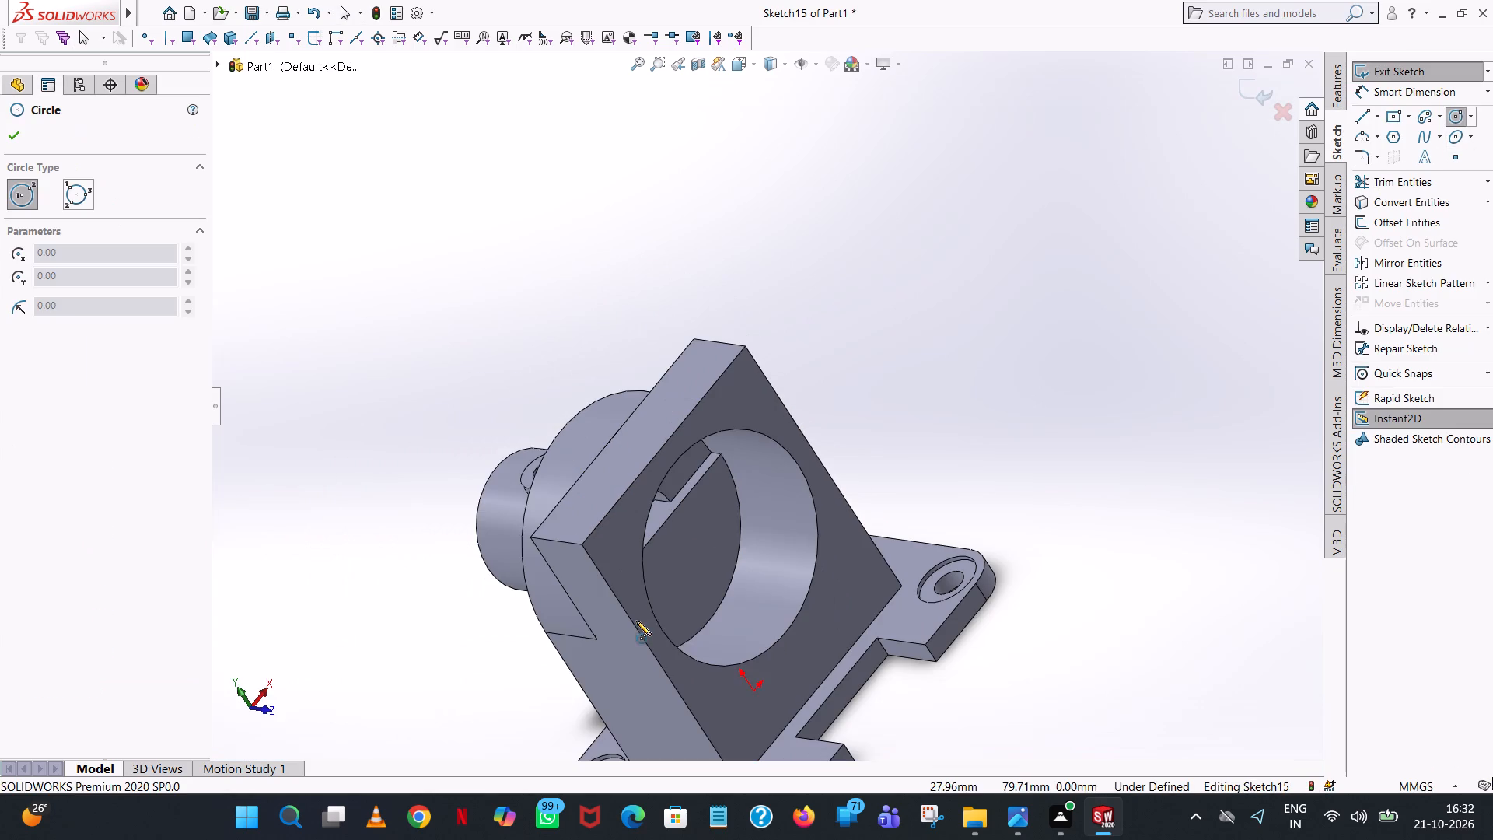
middle_click_drag(685, 545, 642, 533)
left_click(647, 537)
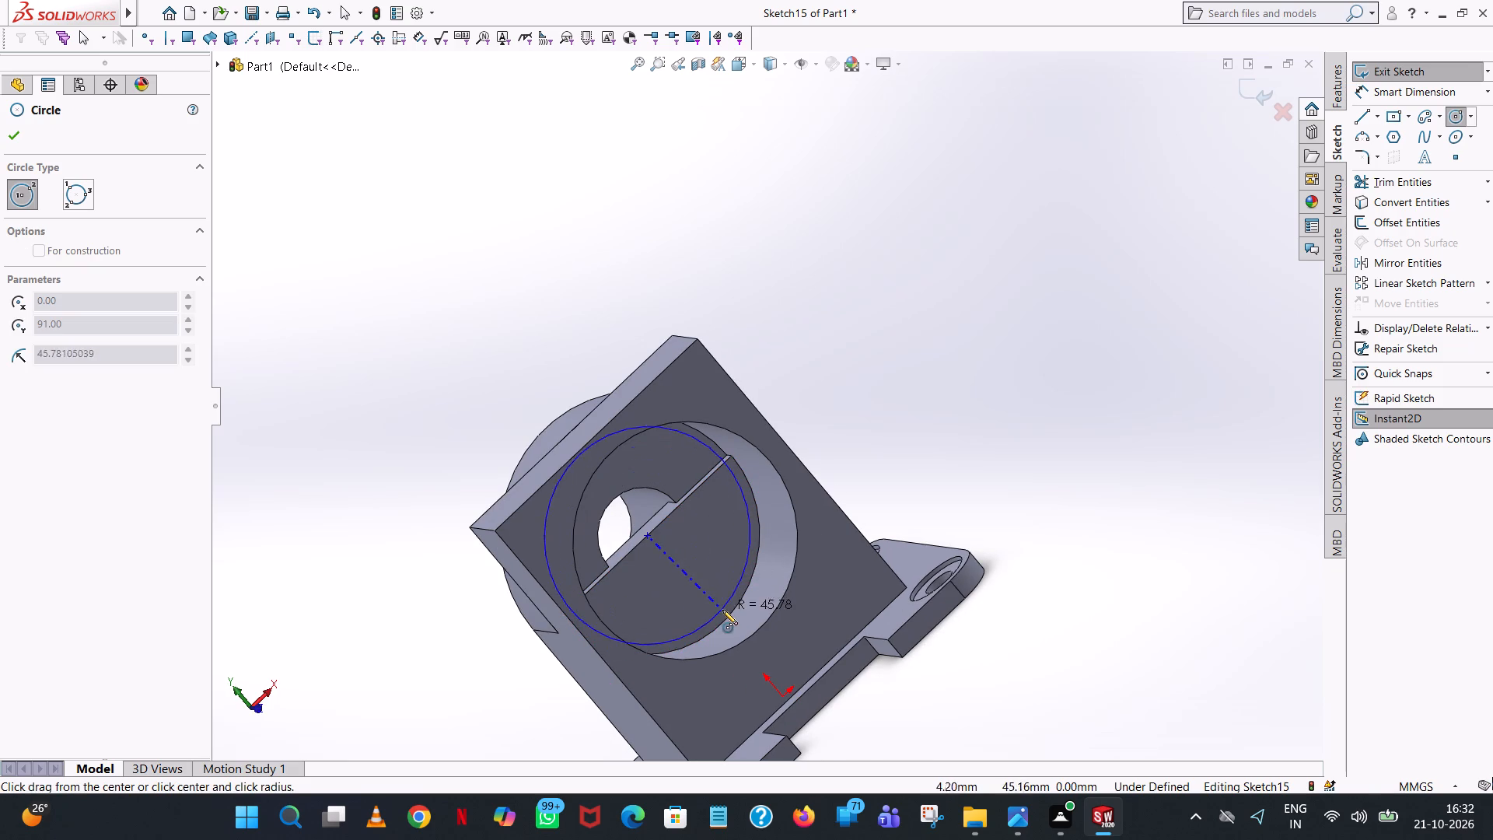
left_click(729, 613)
right_click(729, 613)
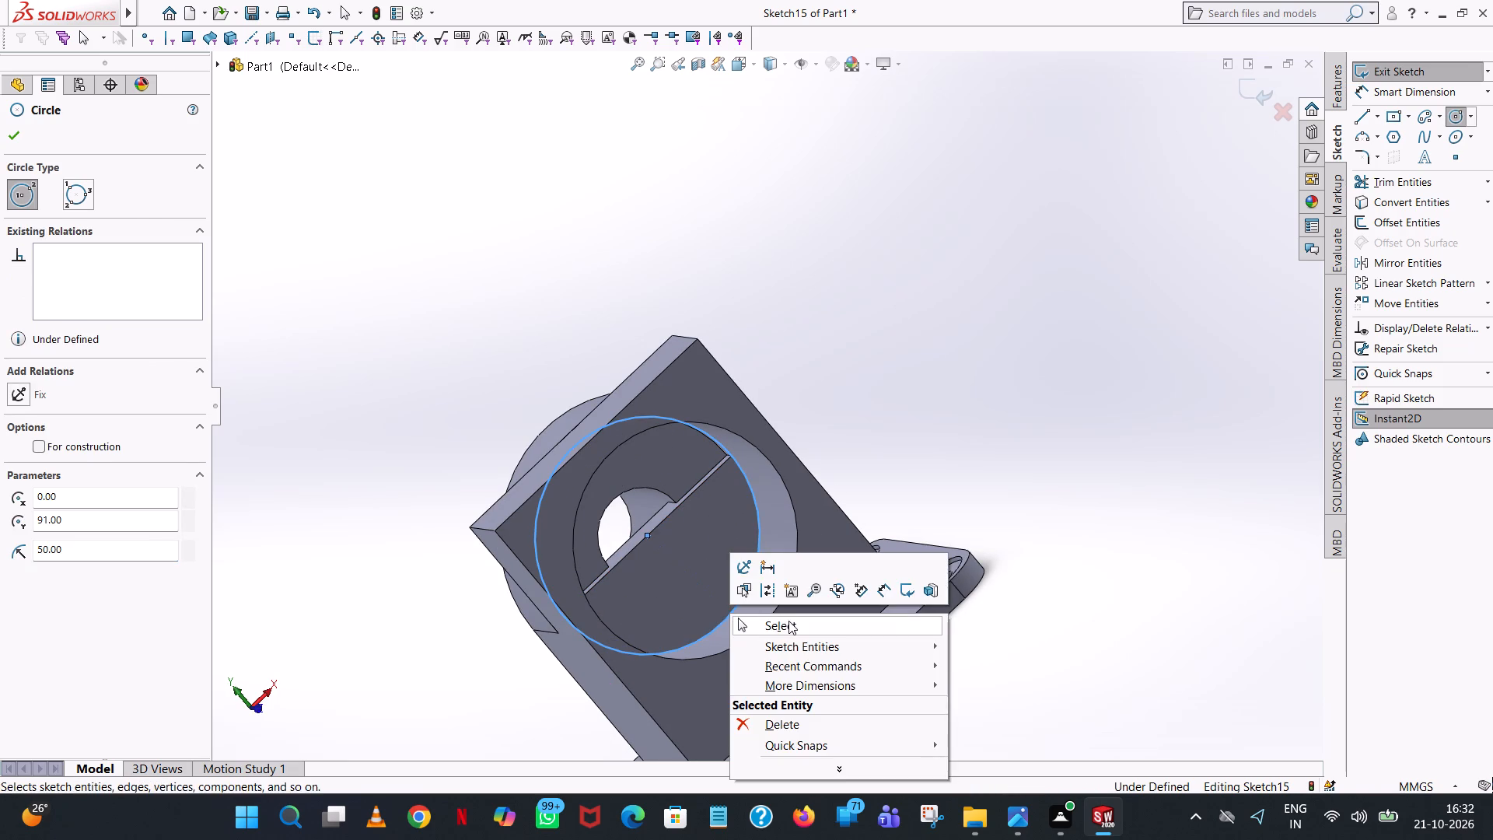
left_click(788, 621)
Cut the new circle blind a further 10 mm into the support block inside the large bore.
scroll(664, 501, "up", 1)
middle_click_drag(664, 501, 718, 477)
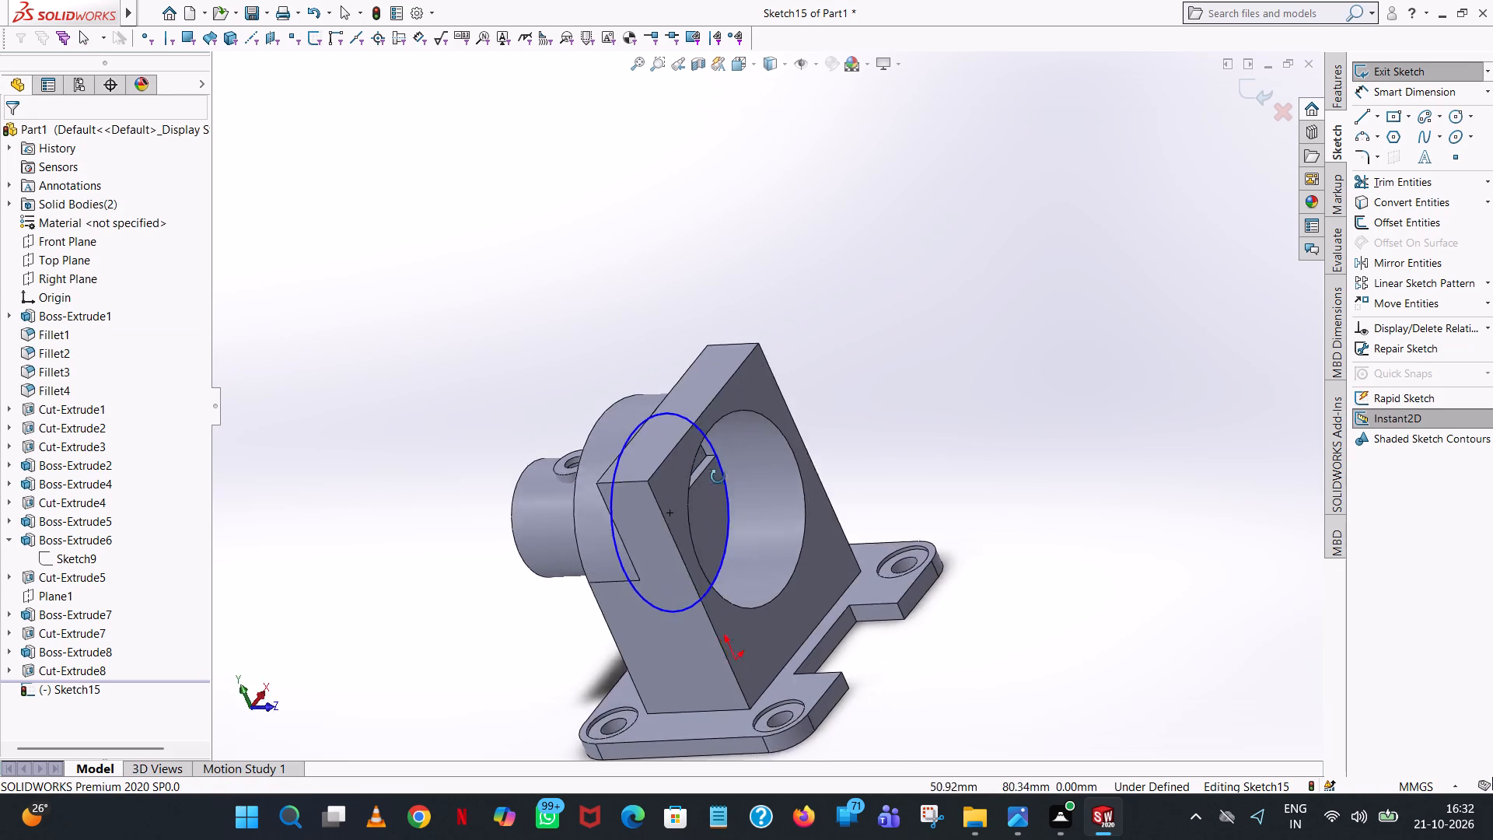
middle_click_drag(718, 477, 701, 510)
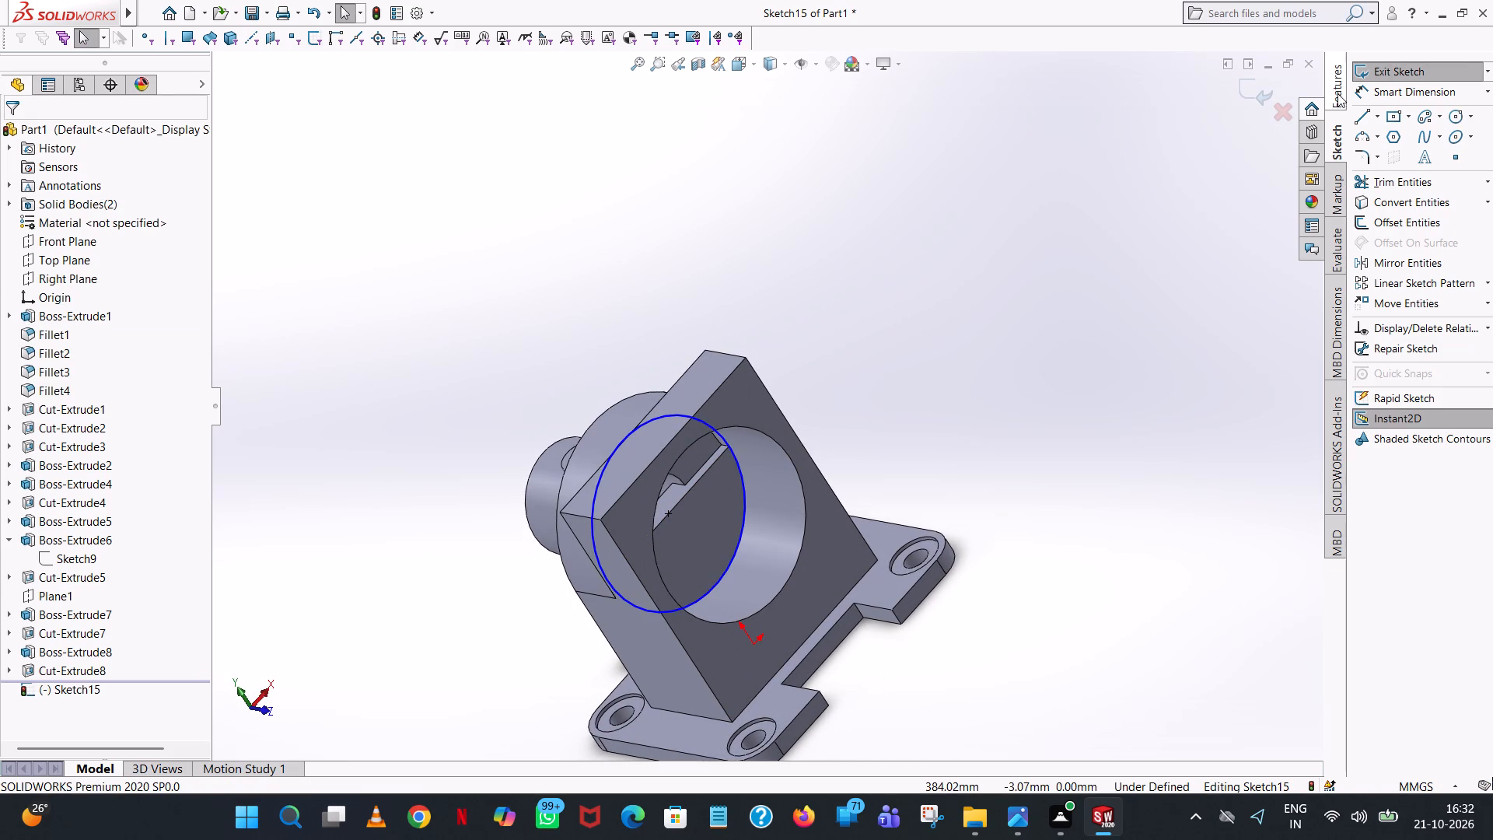
left_click(1332, 86)
left_click(1410, 180)
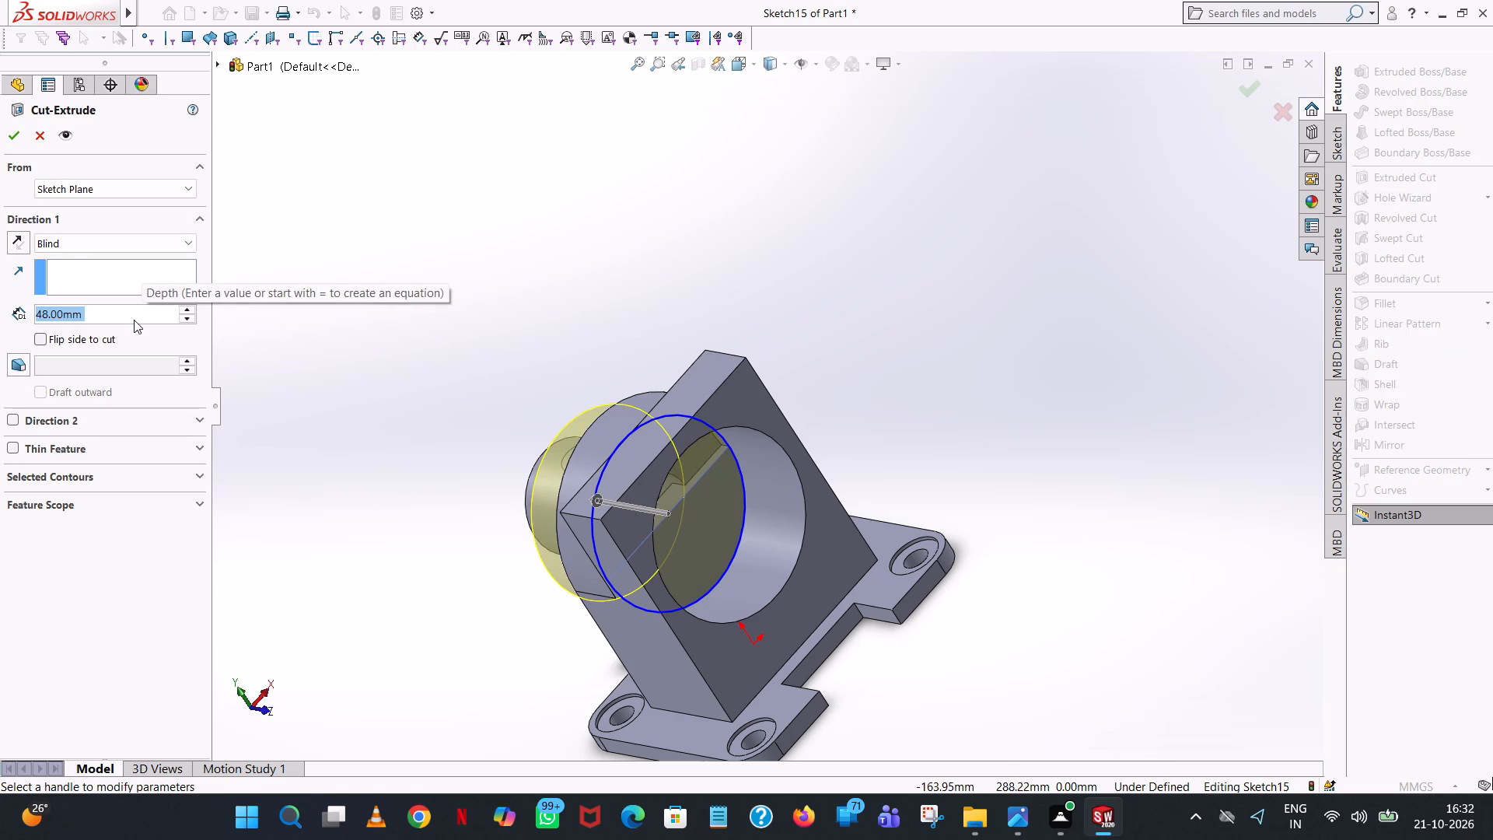
type("10")
left_click(126, 588)
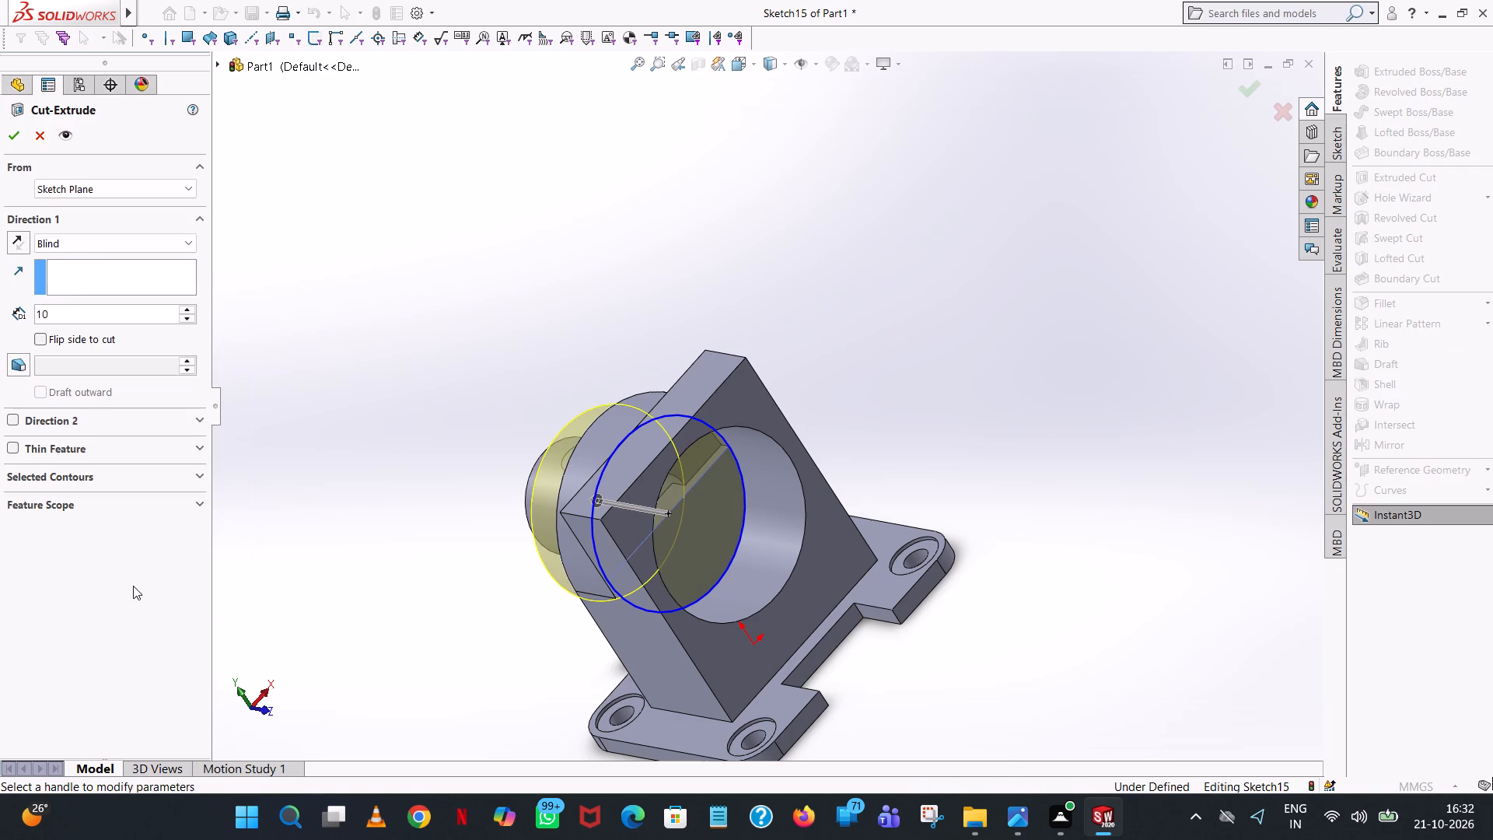
left_click(186, 640)
middle_click_drag(635, 484, 685, 584)
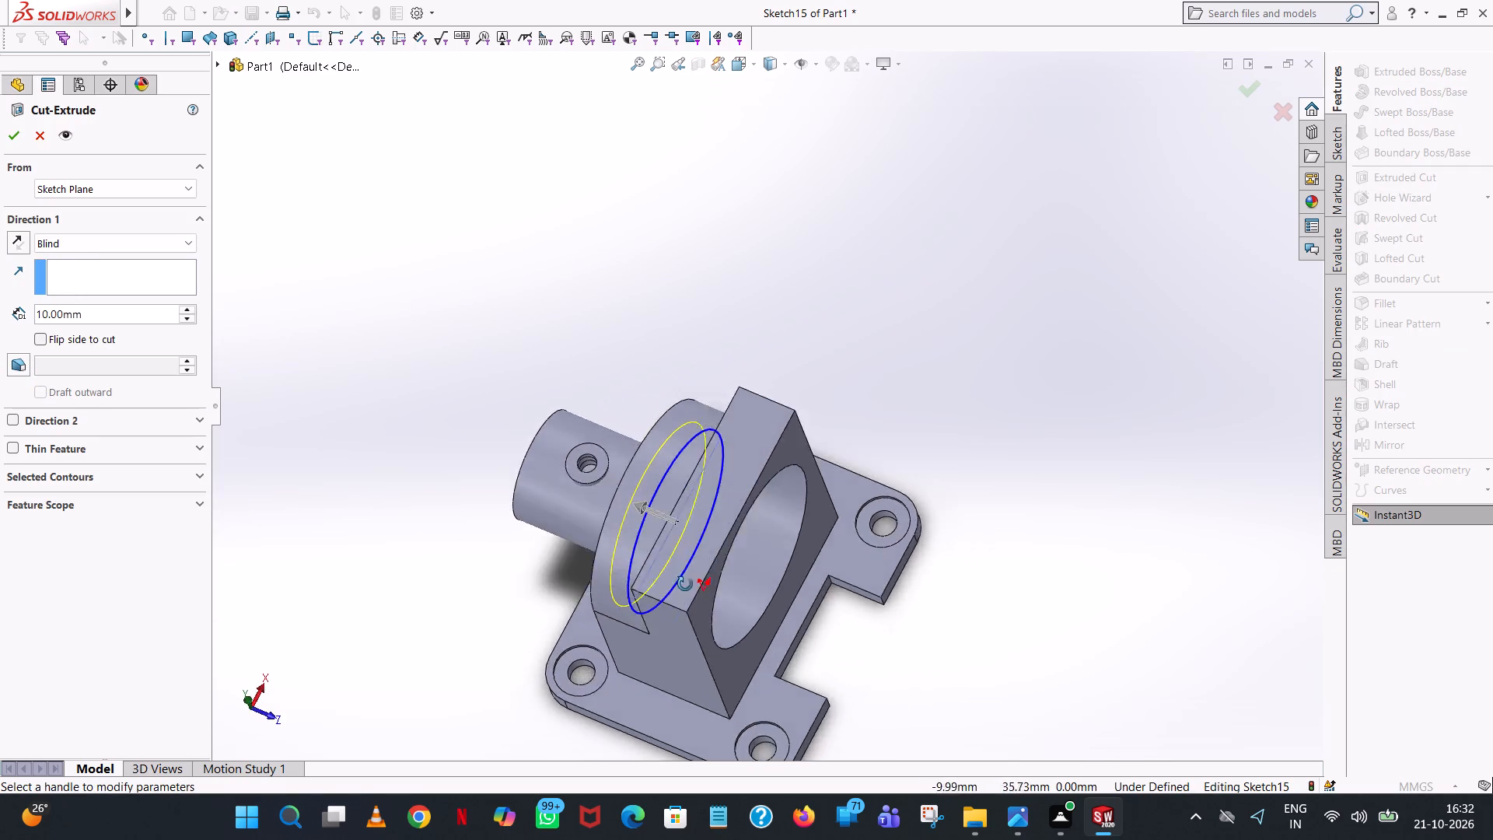
middle_click_drag(685, 584, 699, 641)
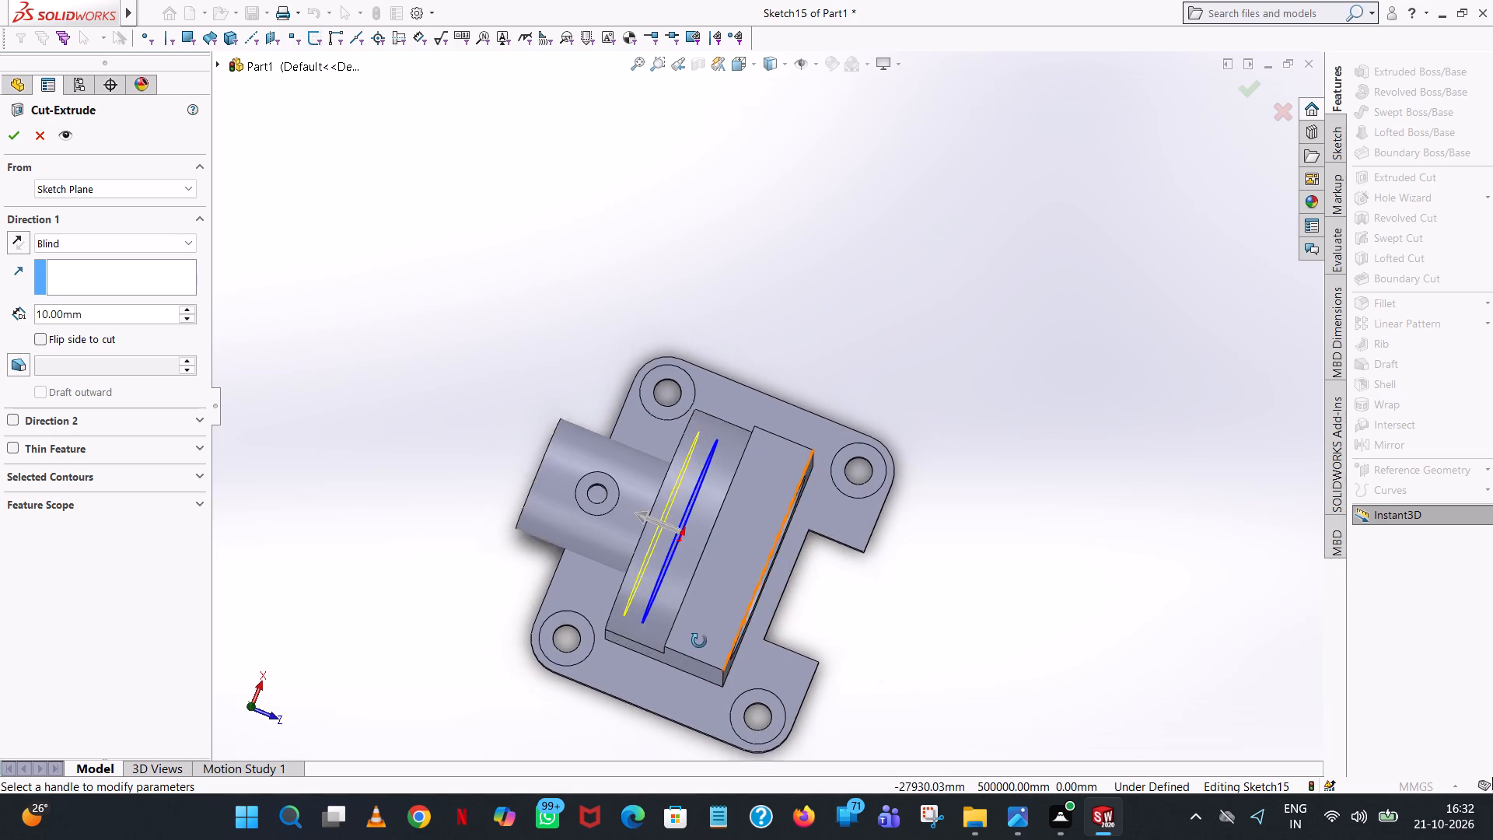
middle_click_drag(699, 641, 634, 493)
left_click(18, 130)
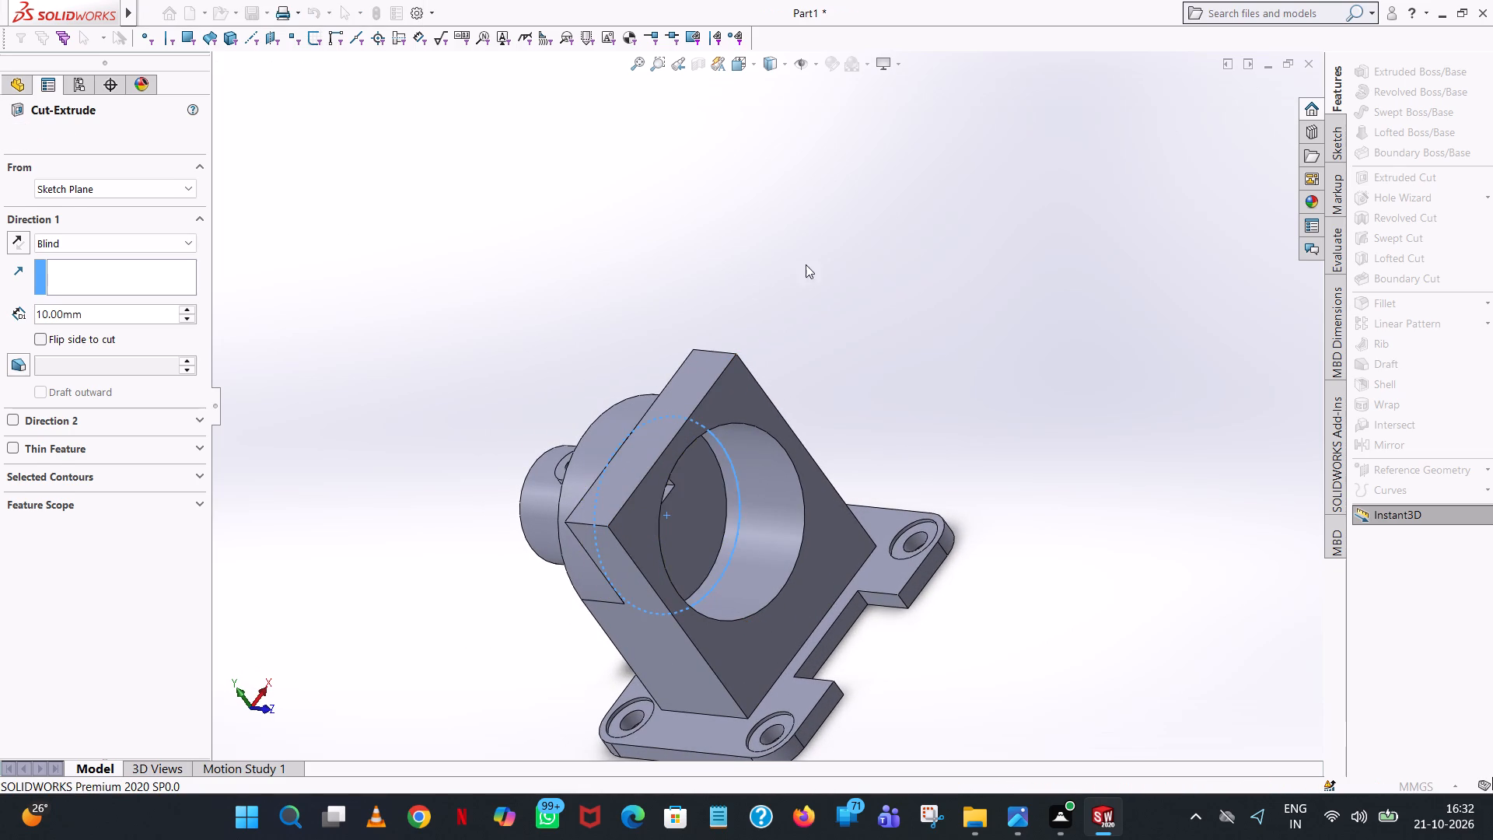
Start an Extruded Cut on the cylindrical boss's end face and sketch a circle of 20 mm radius concentric with its bore.
left_click(855, 243)
middle_click_drag(853, 252, 901, 184)
scroll(848, 254, "up", 1)
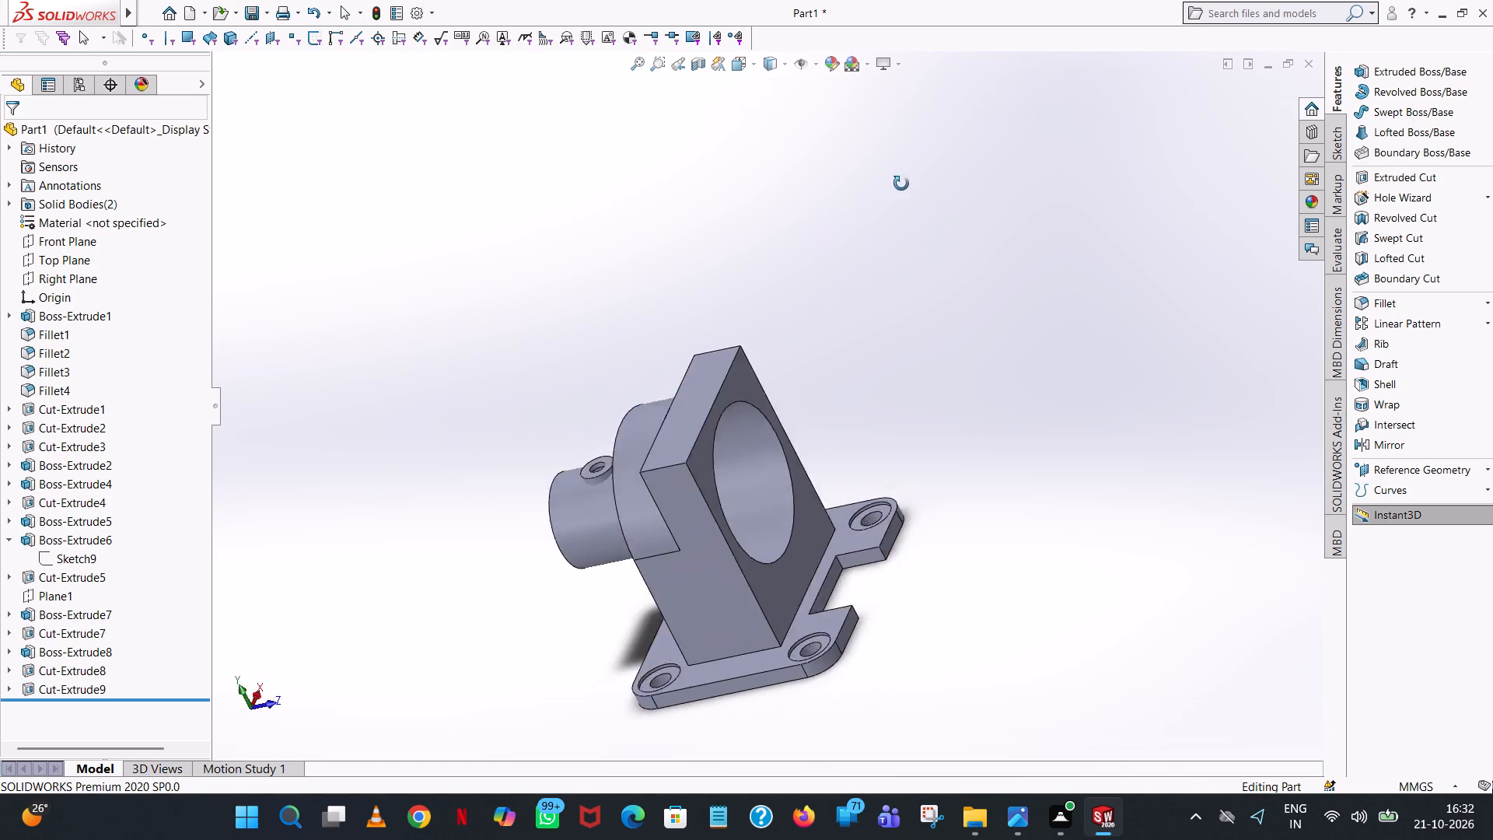
middle_click_drag(901, 184, 1087, 145)
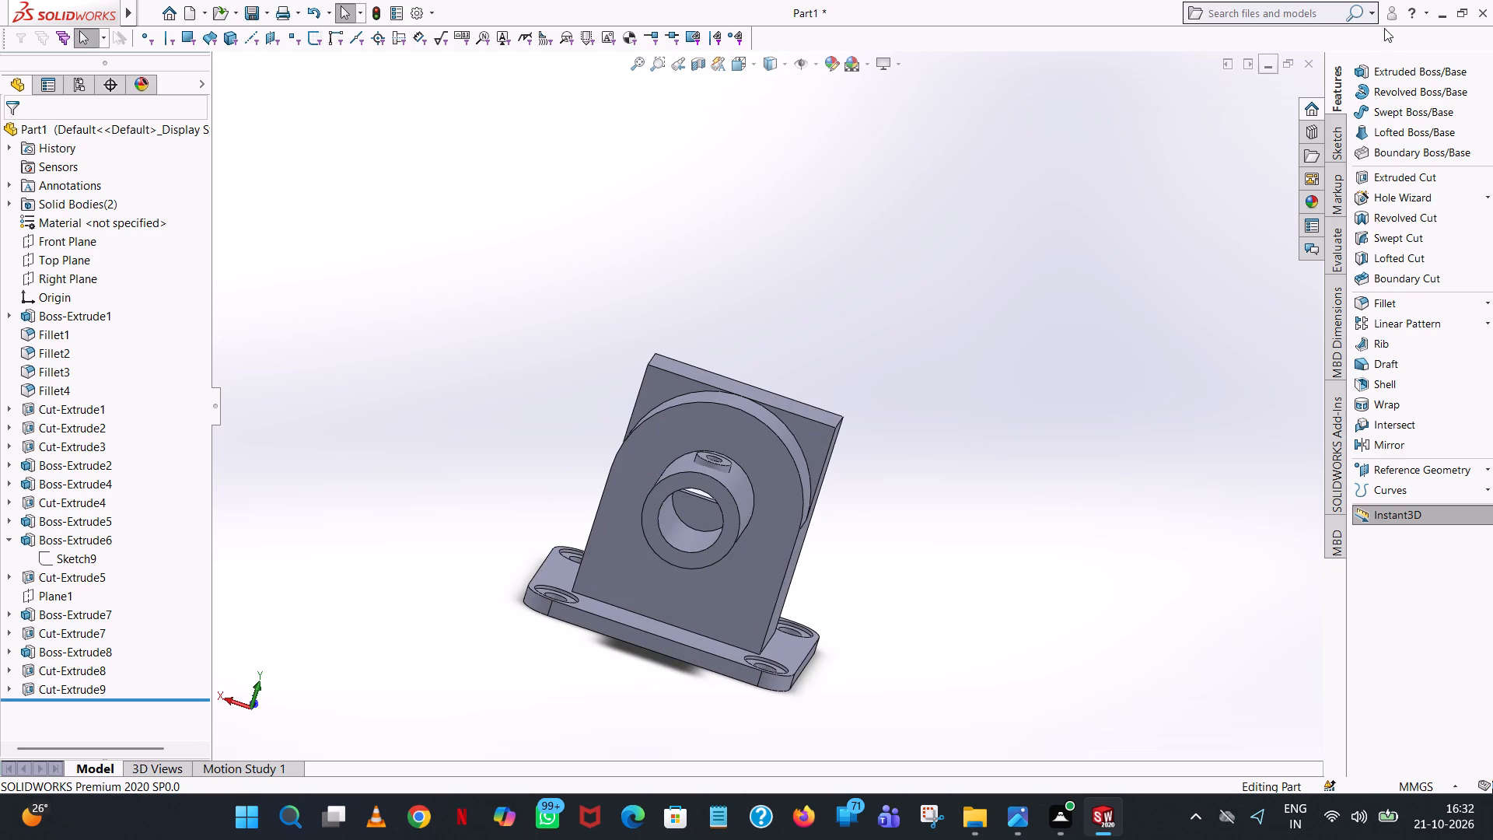
left_click(1428, 179)
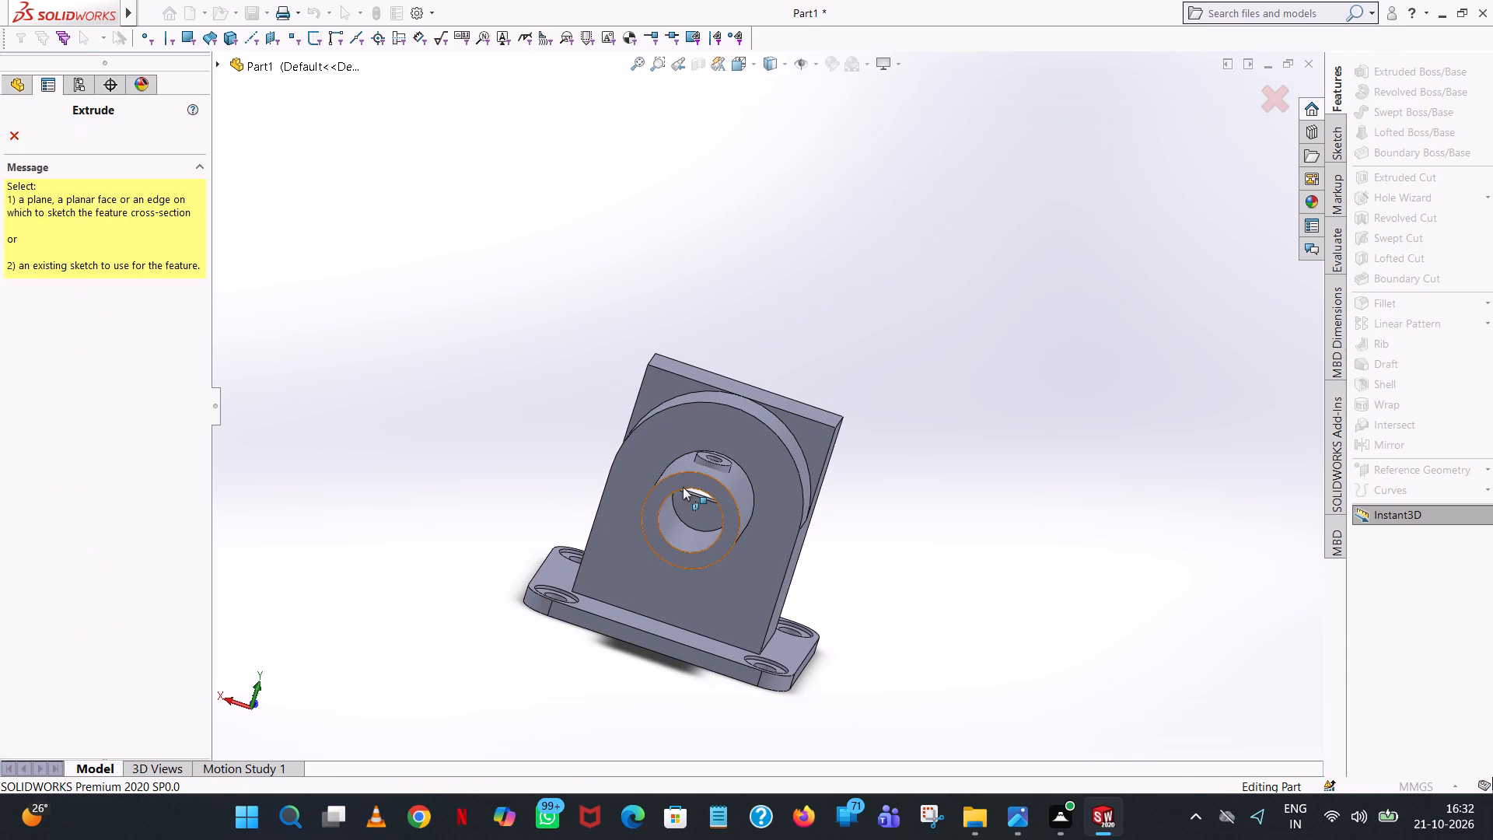
left_click(683, 487)
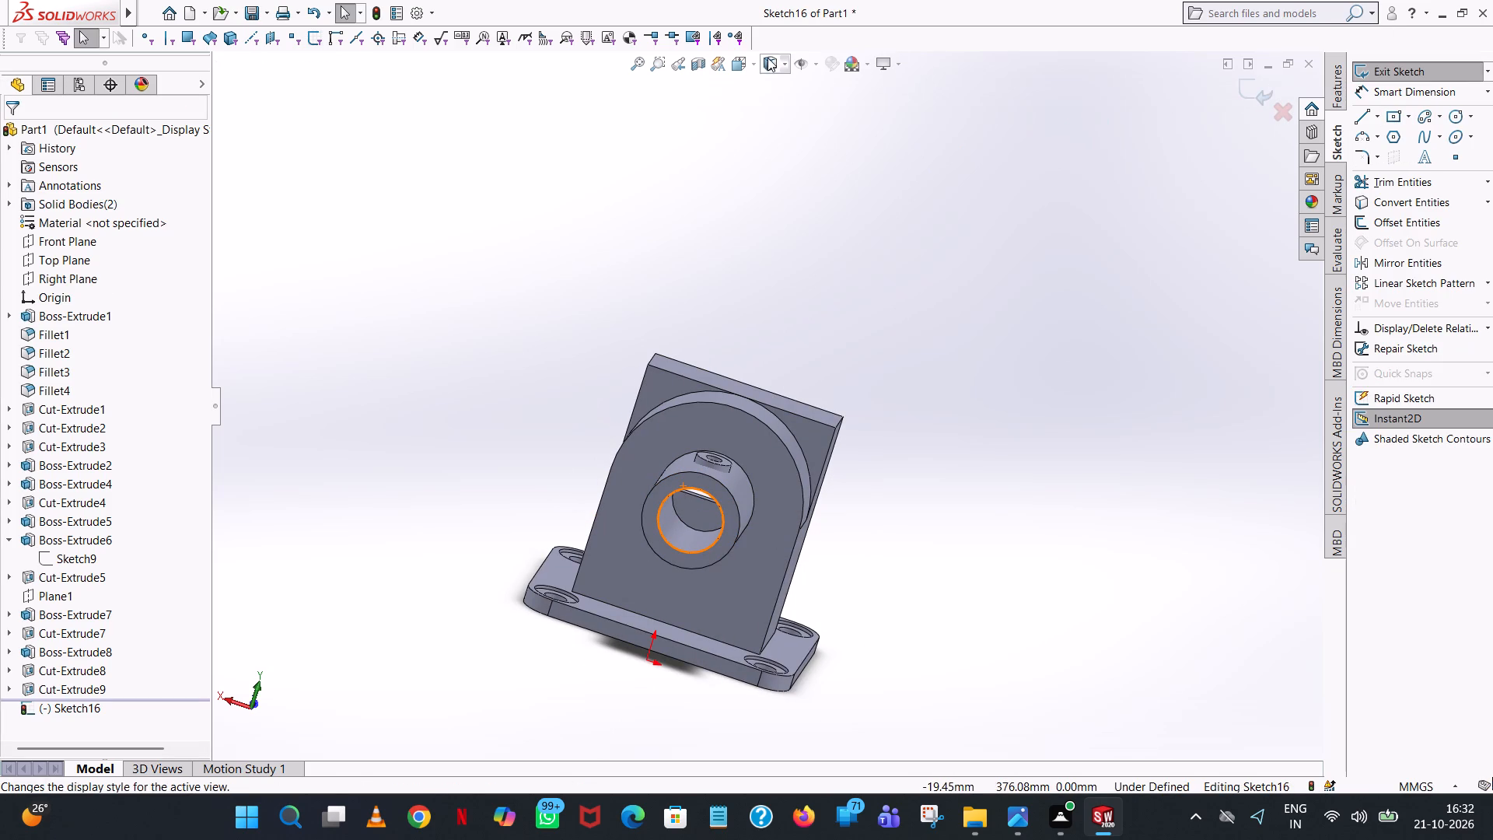
left_click(756, 68)
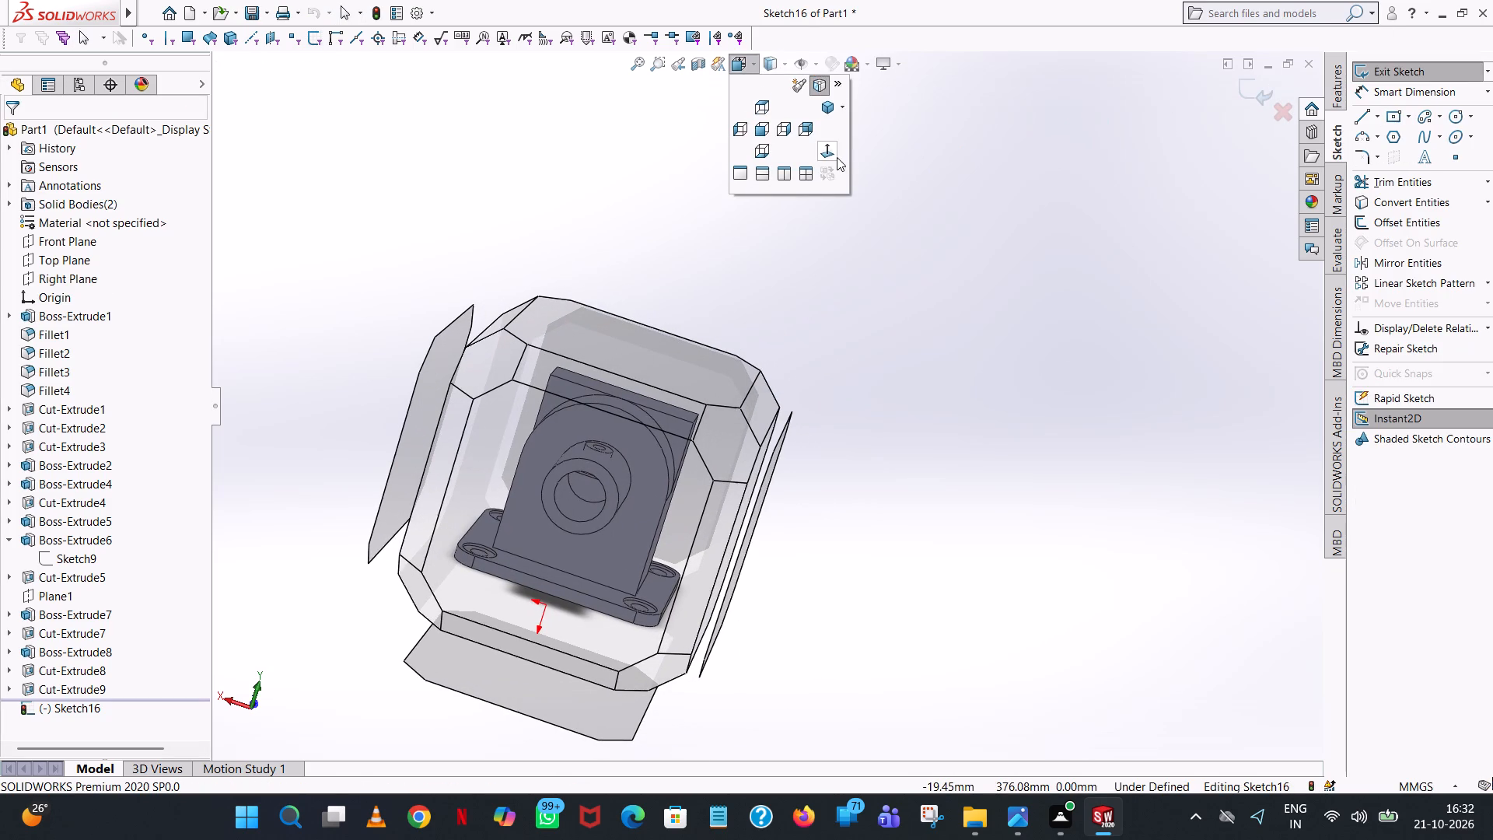
left_click(830, 152)
left_click(1456, 118)
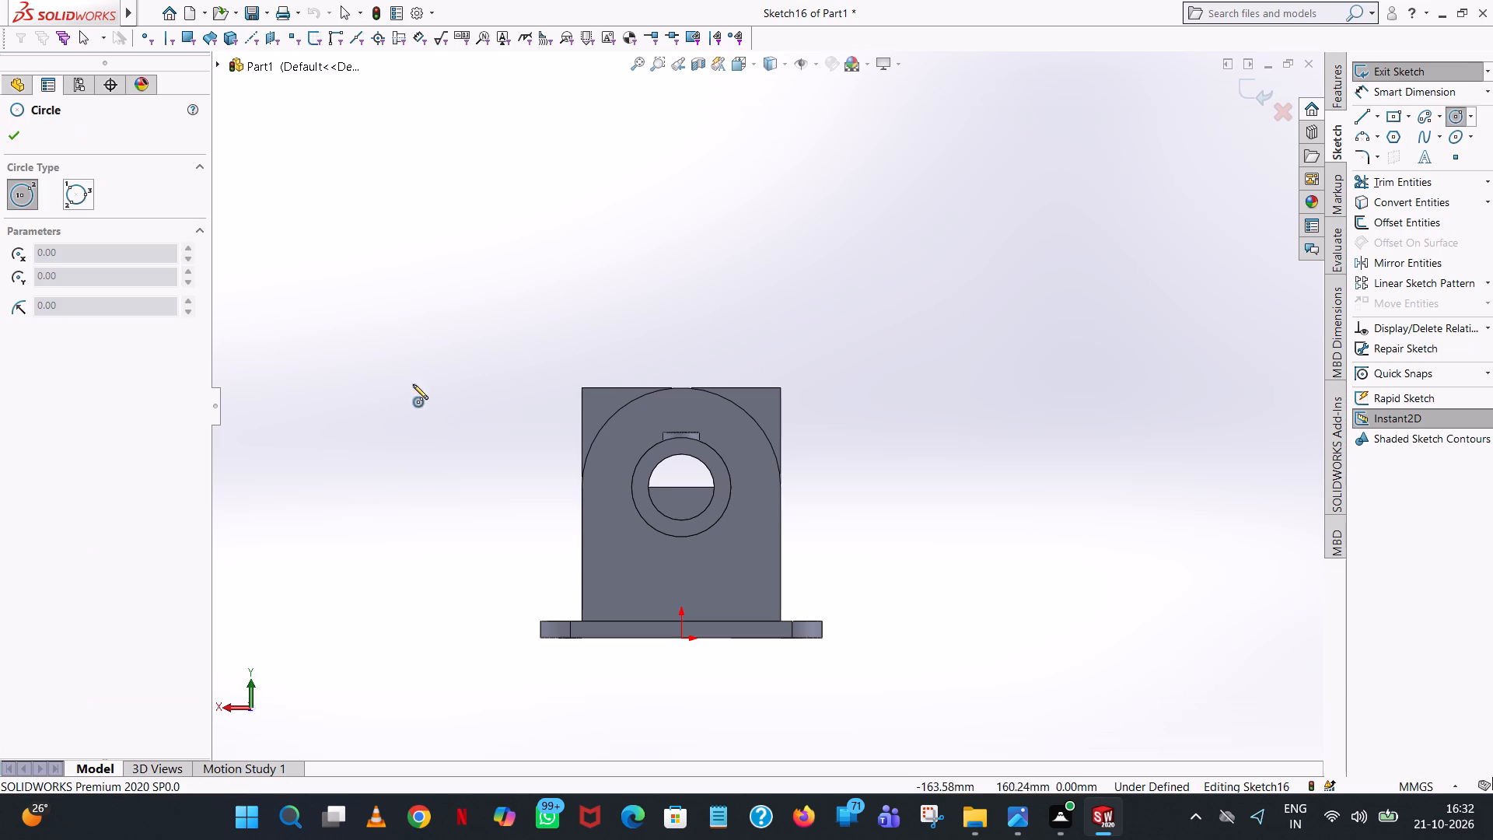
scroll(701, 462, "down", 3)
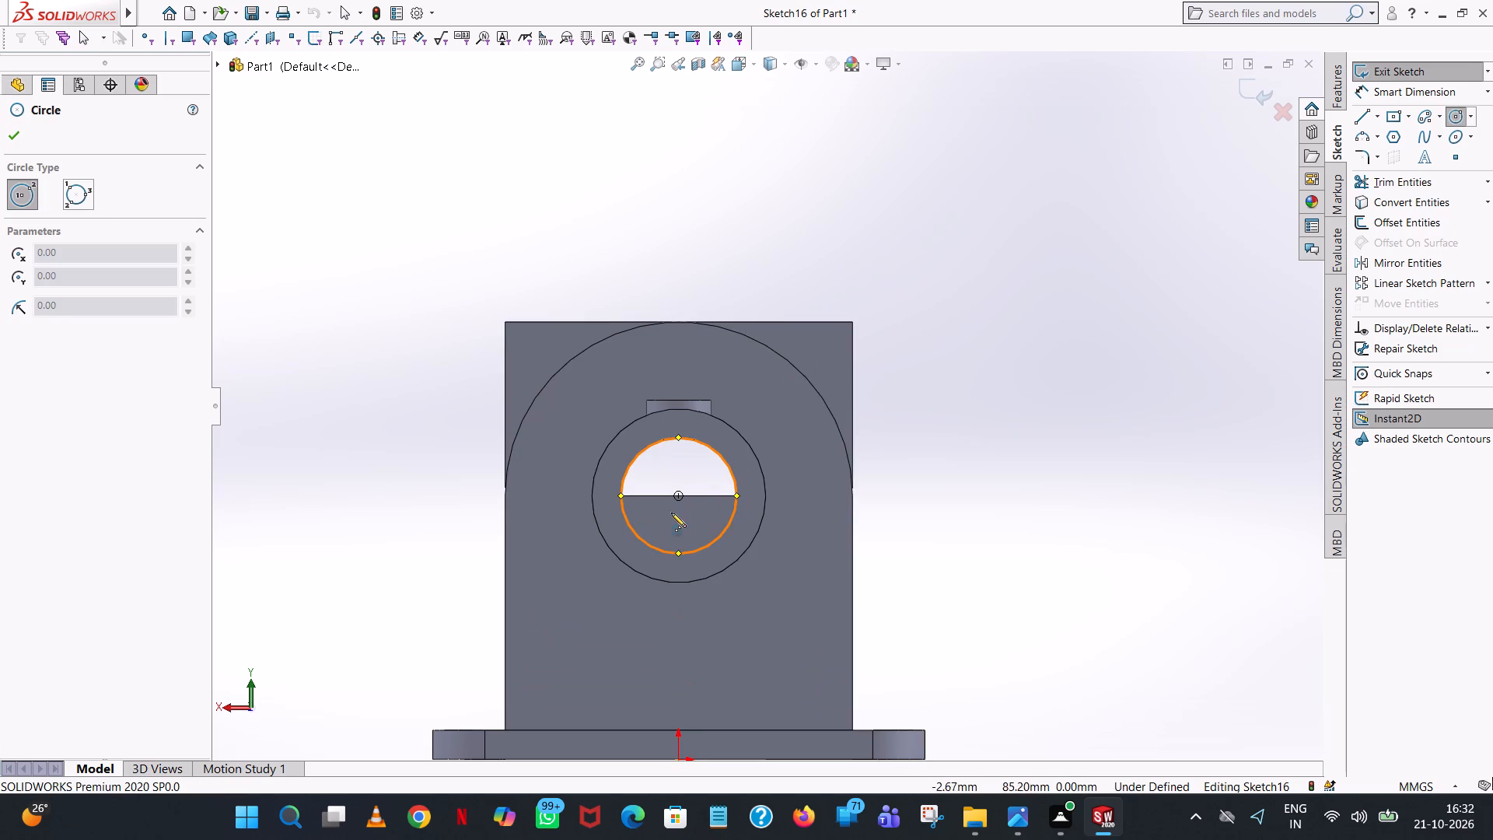
left_click(678, 498)
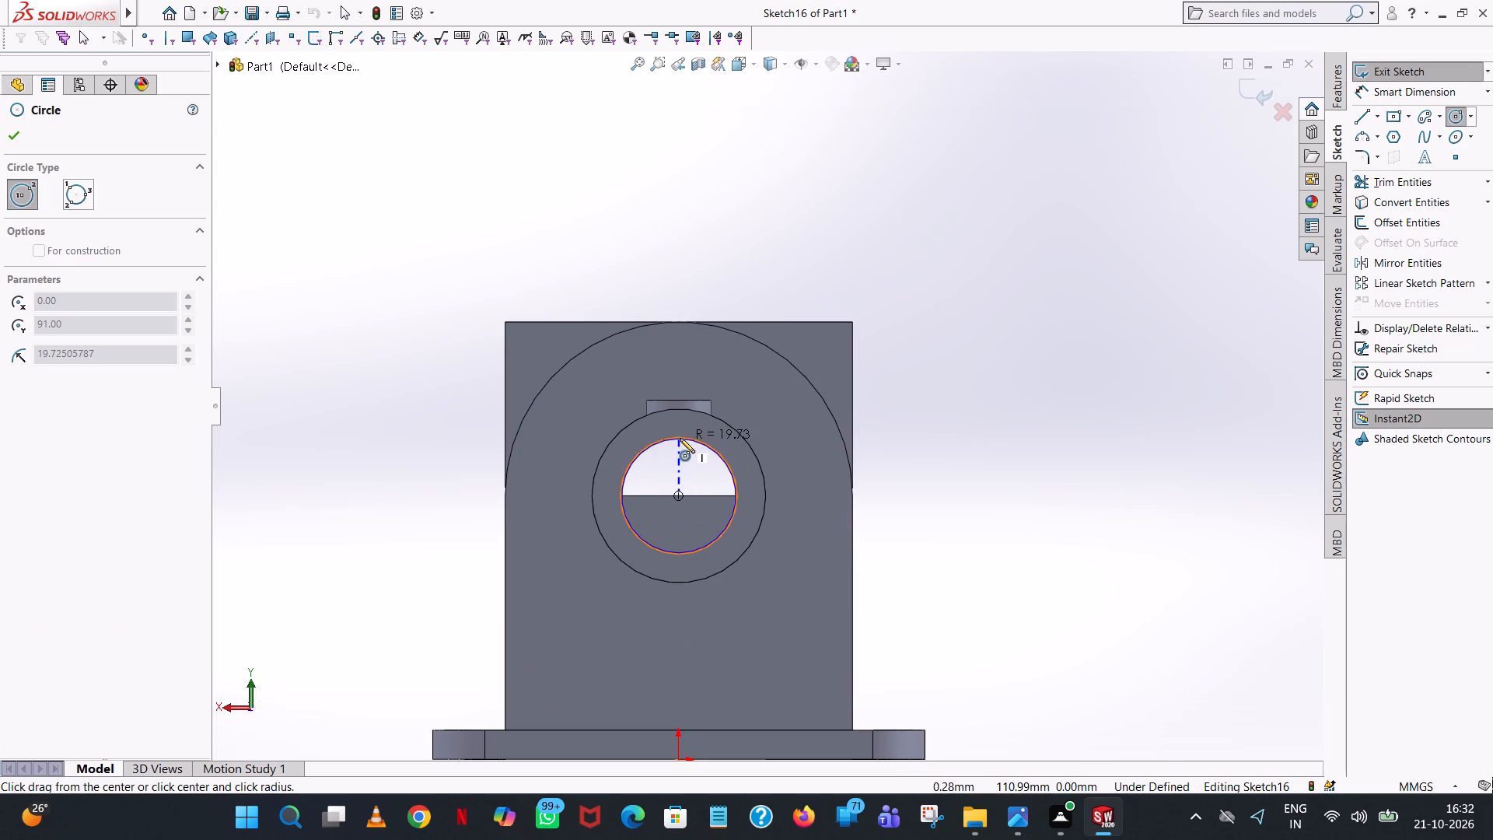
left_click(722, 534)
right_click(722, 534)
left_click(767, 548)
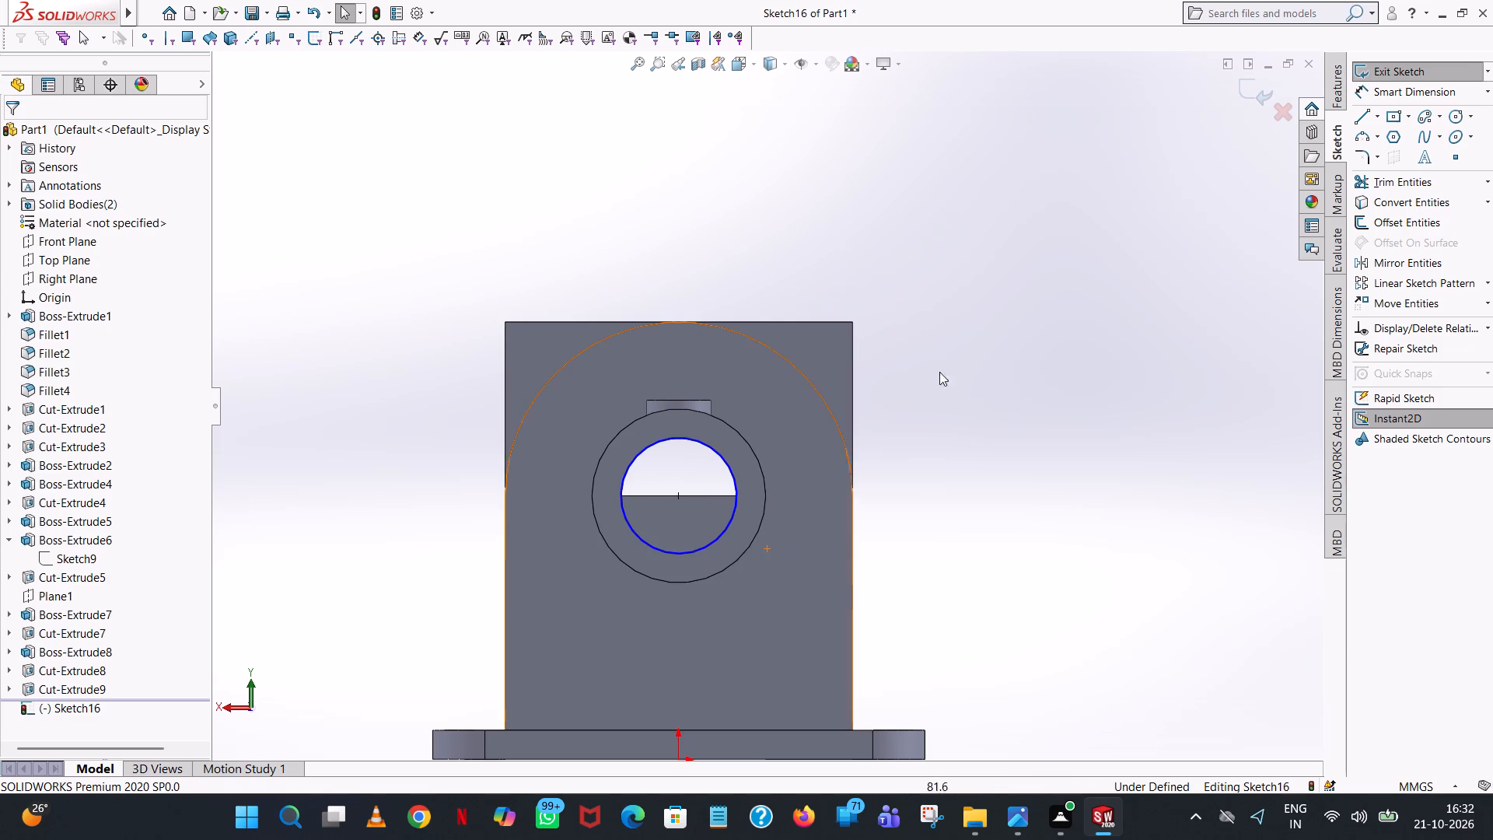
Dimension the circle on the cylindrical boss's end face with a diameter of 40 mm.
left_click(1442, 88)
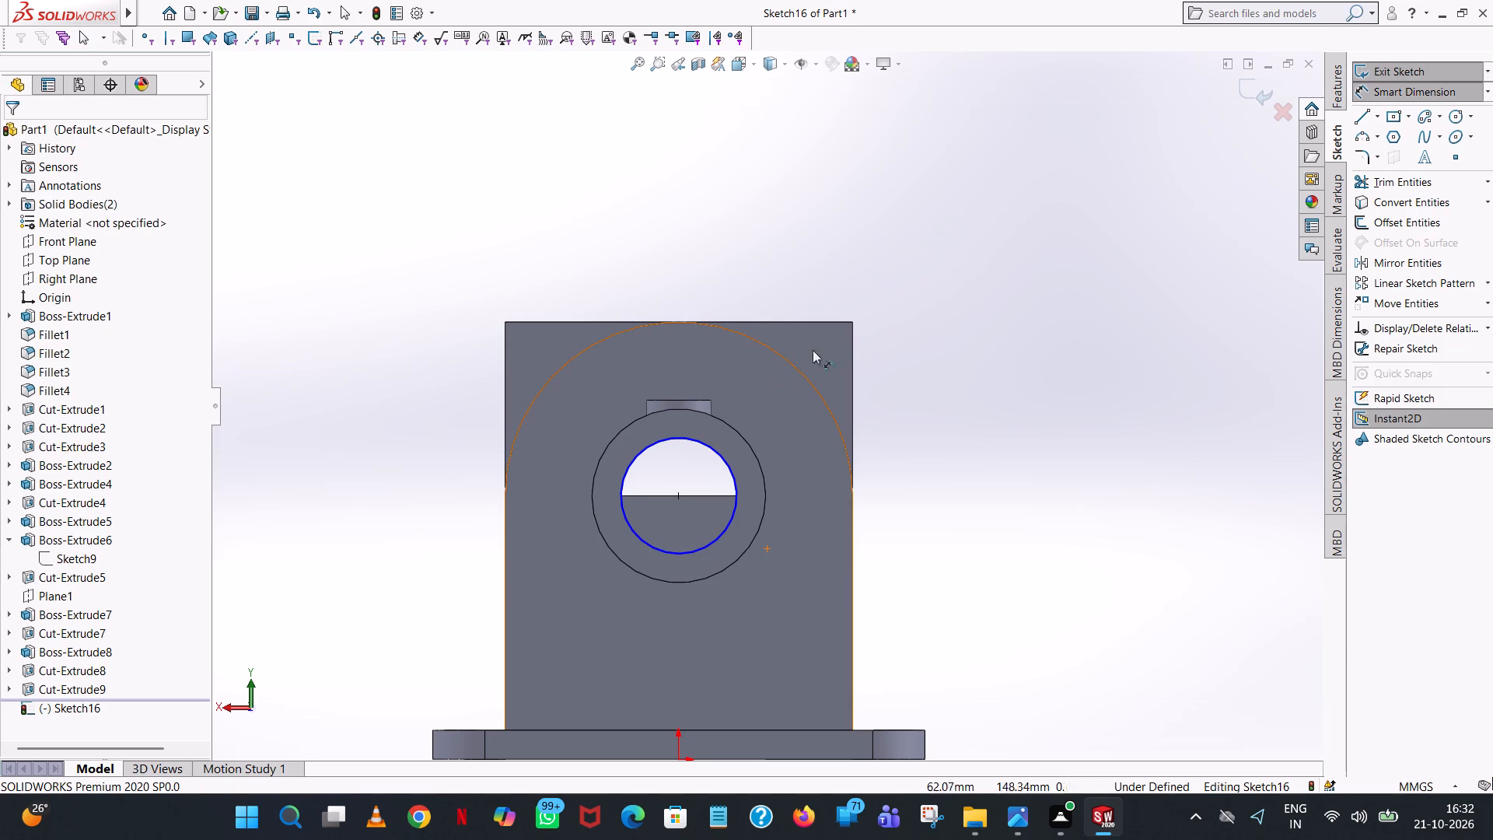
left_click(680, 436)
left_click(416, 477)
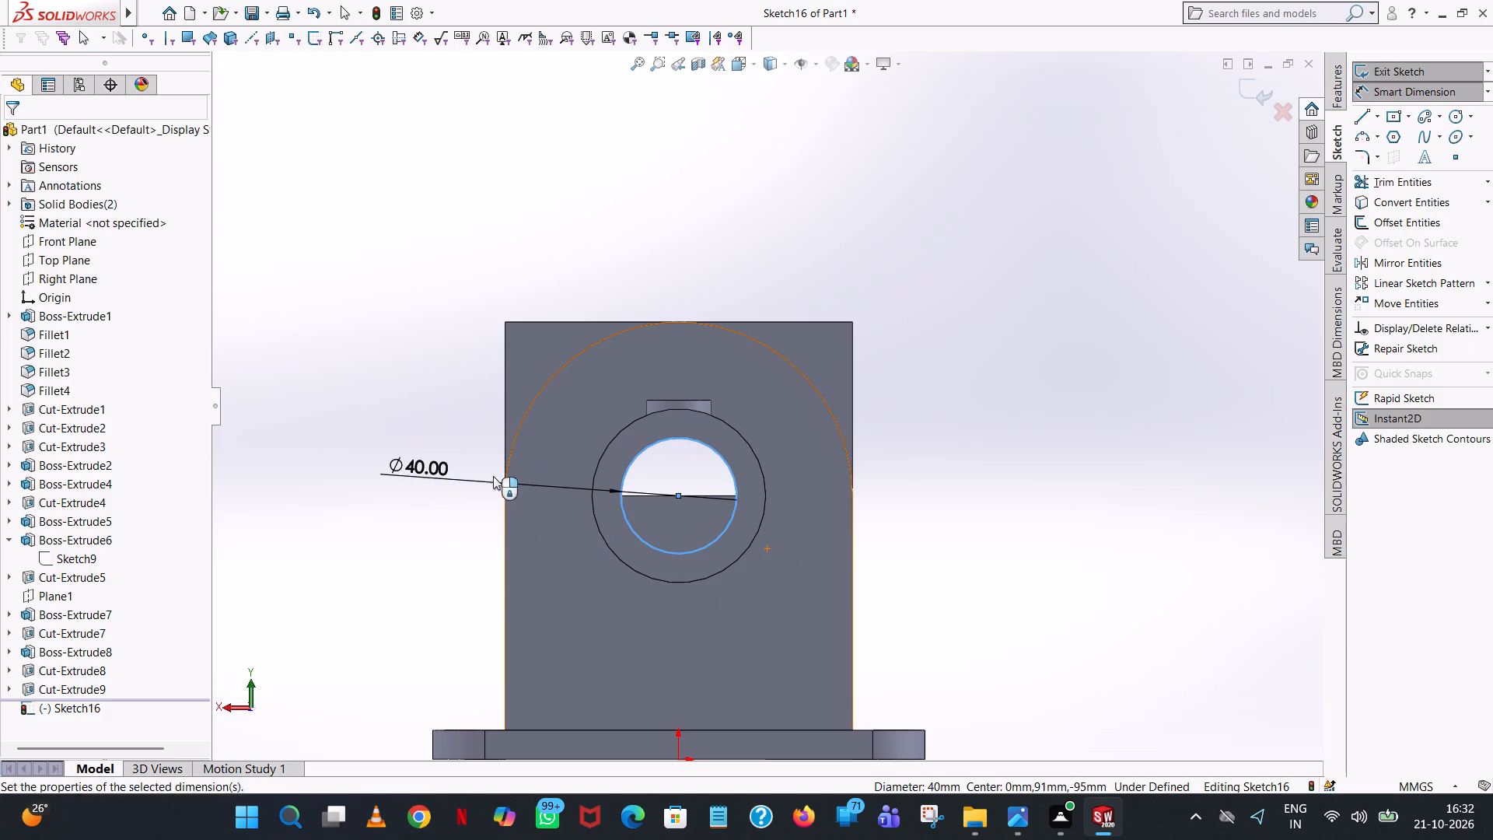
left_click(353, 443)
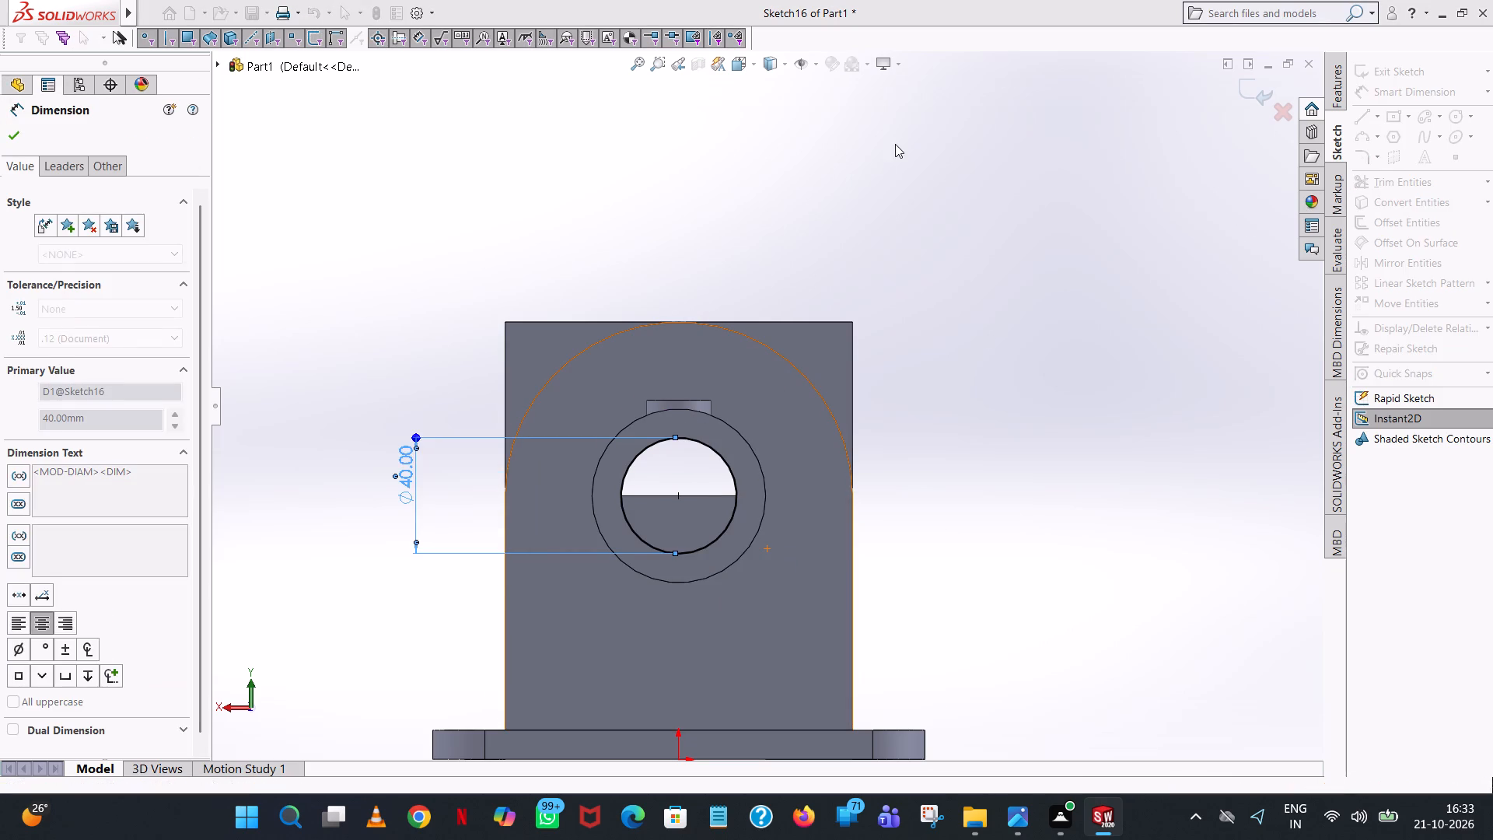
left_click(895, 144)
Cut the 40 mm circle blind through the boss and upright into the large bore to a depth of 112 mm.
left_click(1335, 90)
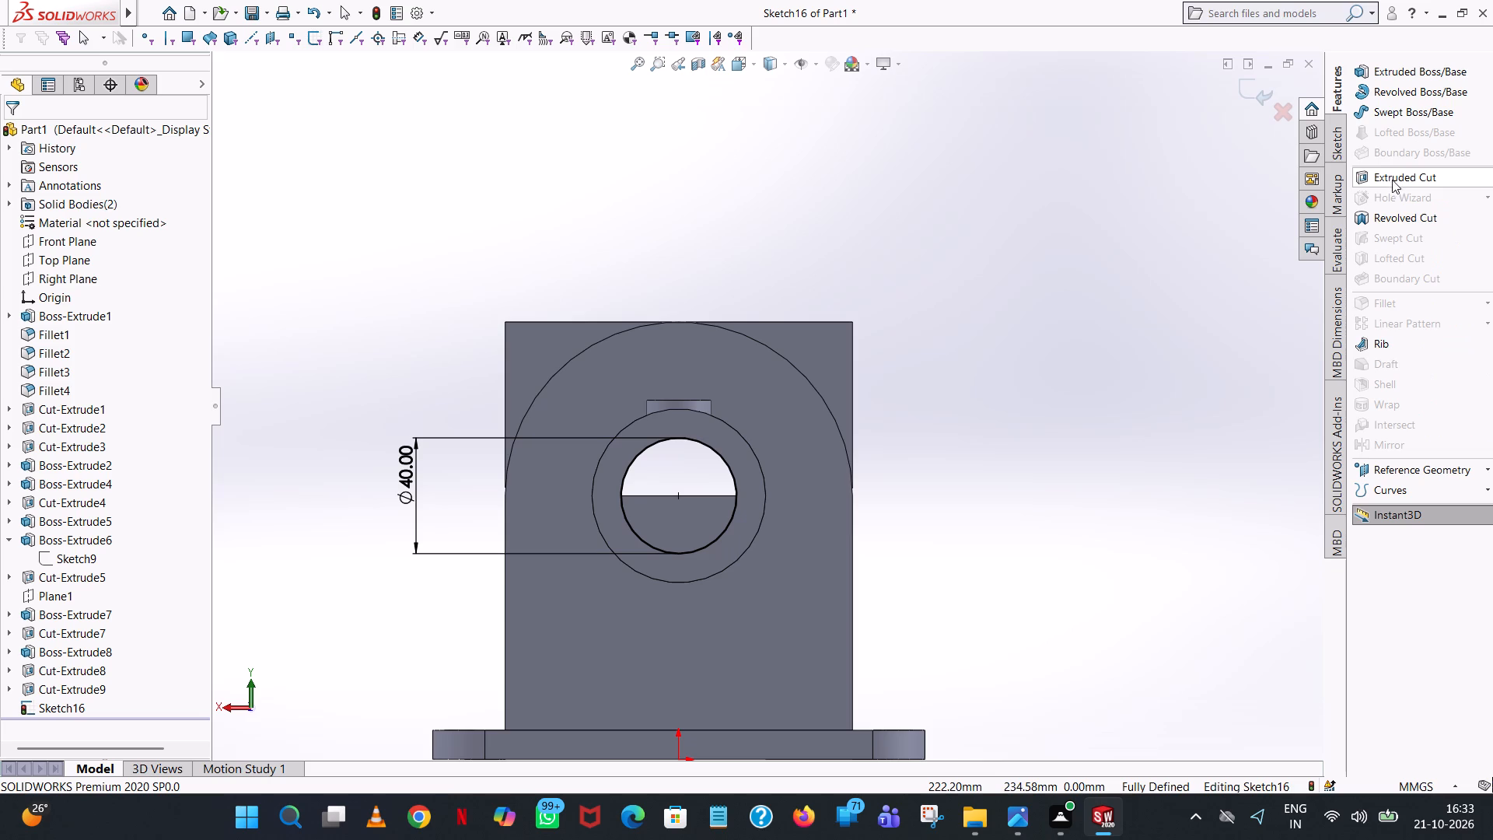
left_click(1392, 180)
middle_click_drag(969, 263, 754, 348)
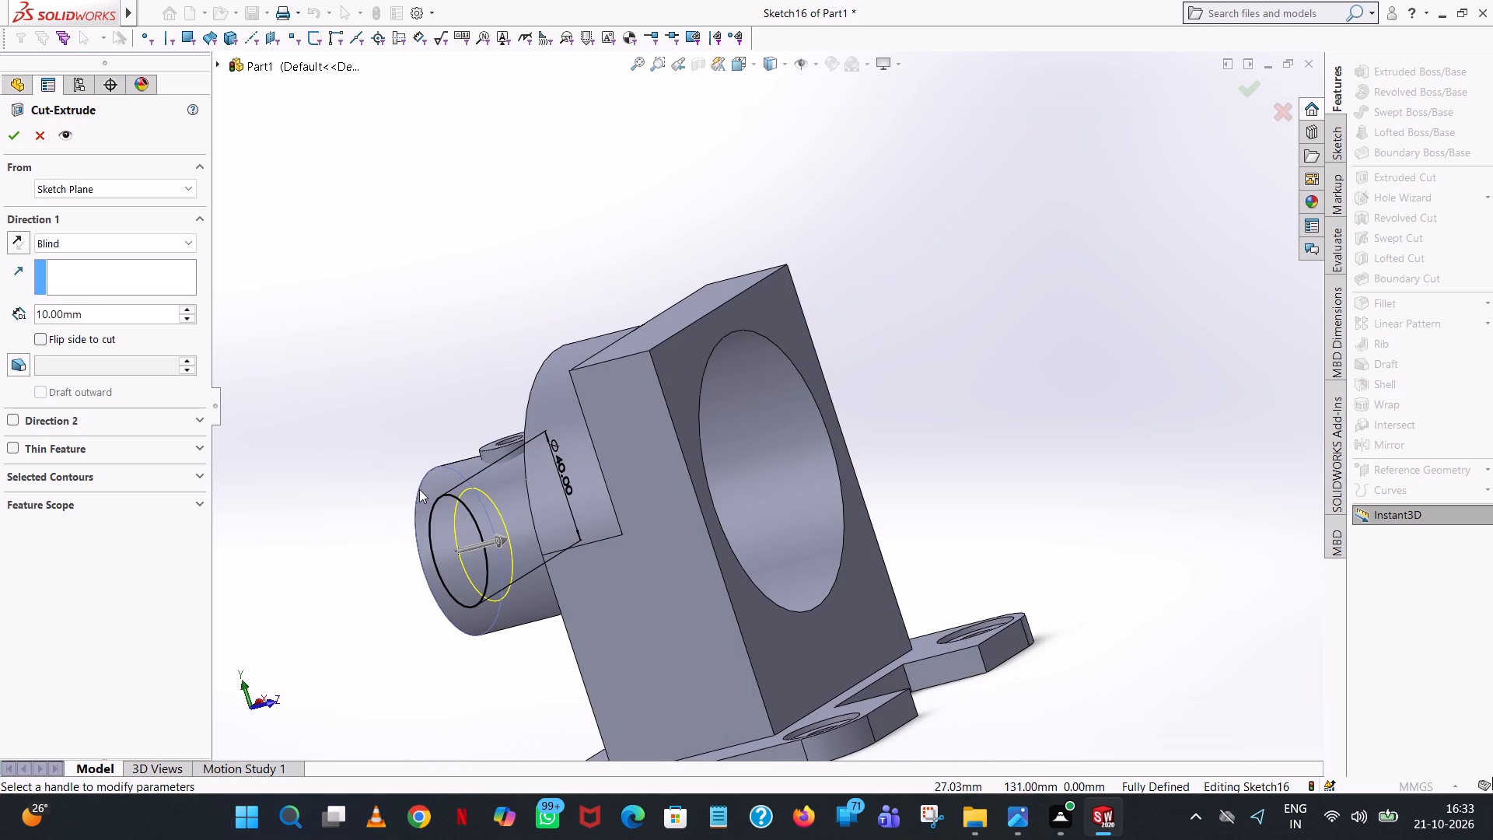
left_click_drag(499, 540, 745, 499)
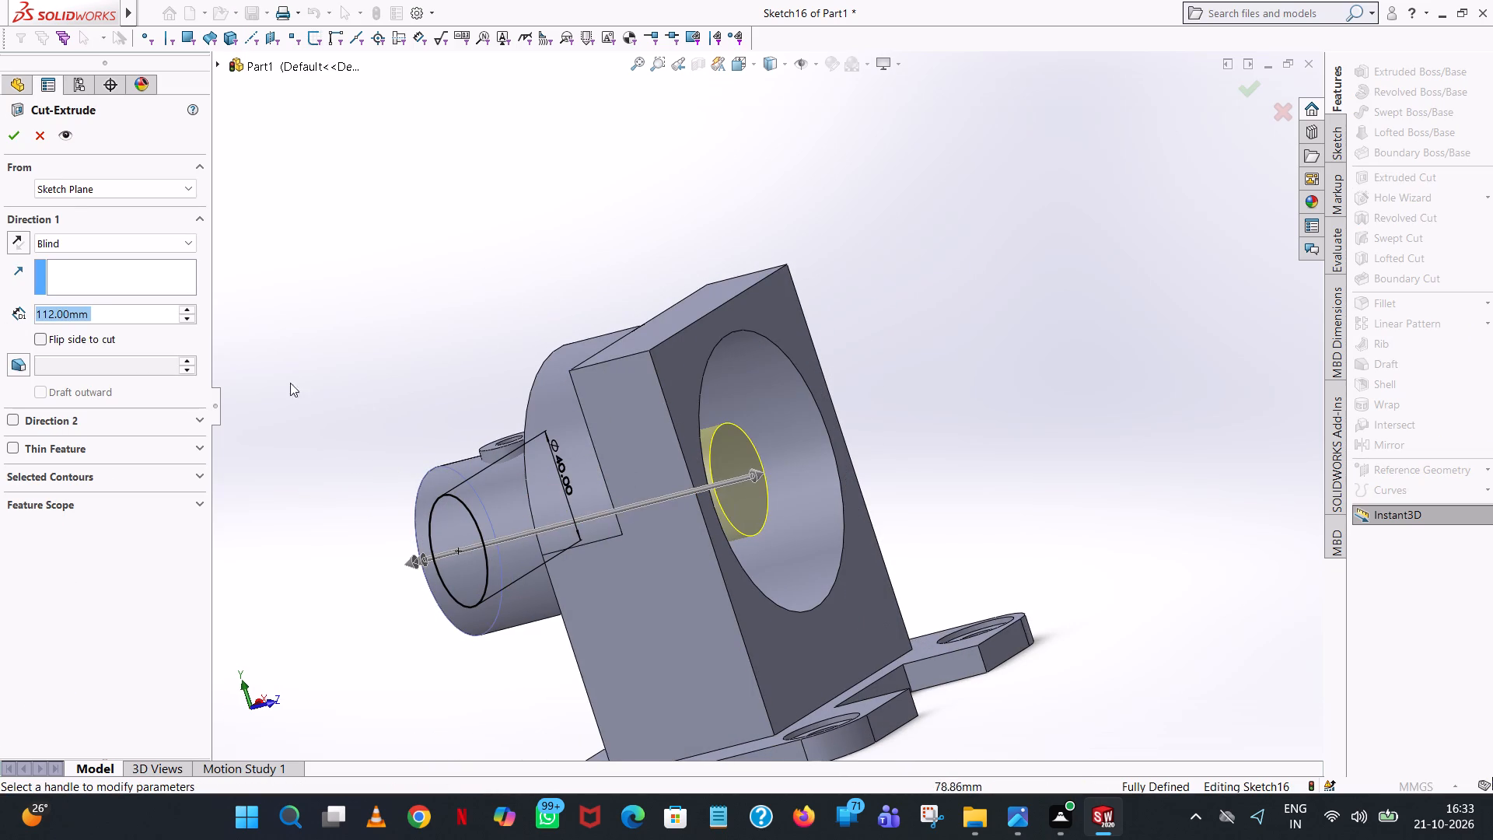
left_click(18, 138)
left_click_drag(1059, 215, 1052, 219)
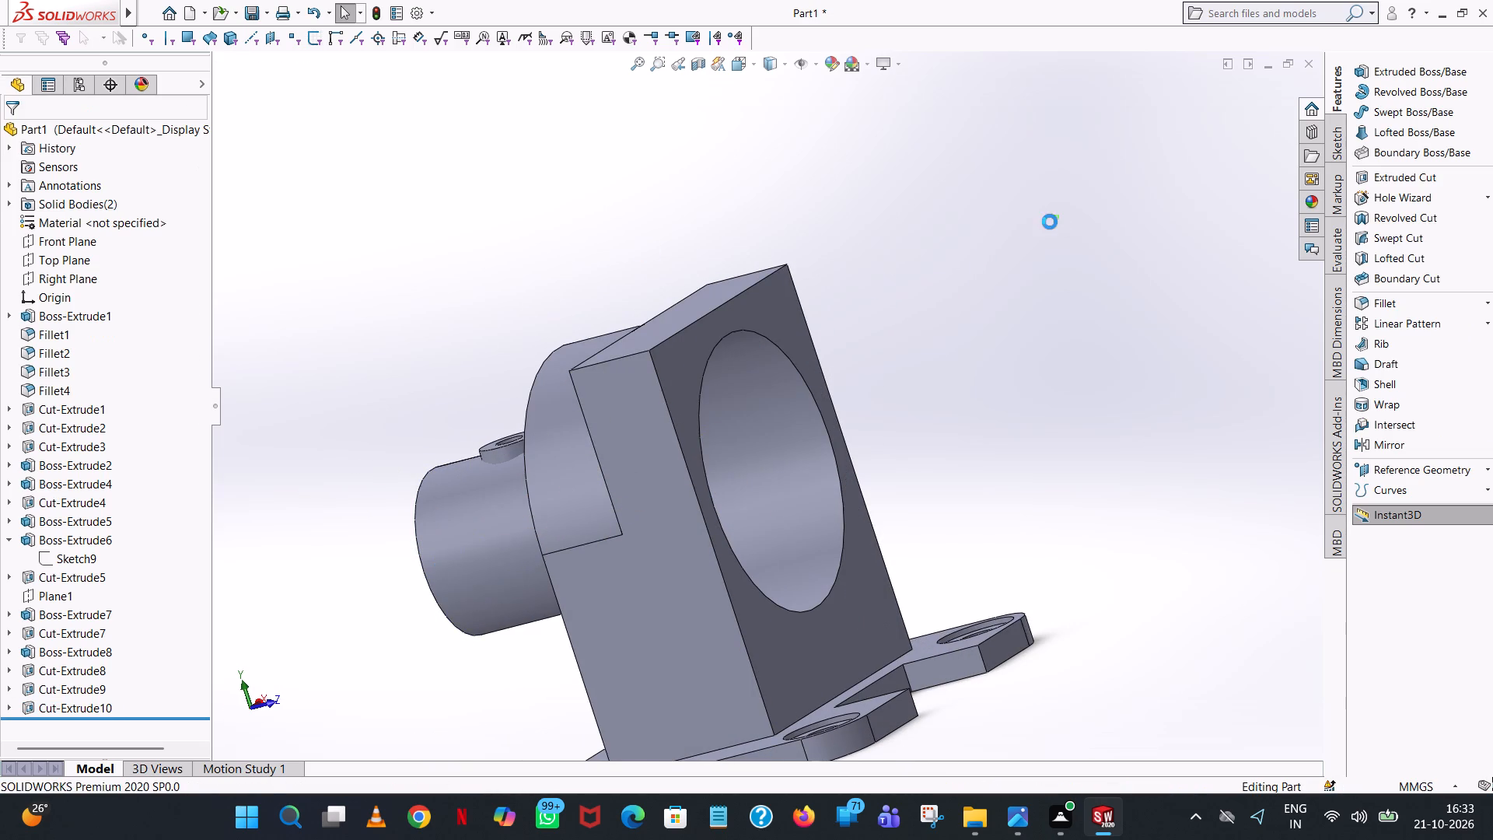
Examine the housing from the front, back, sides and underside, checking the through bore, the bosses and the base plate.
middle_click_drag(1002, 275, 903, 282)
scroll(962, 303, "up", 1)
middle_click_drag(886, 255, 877, 256)
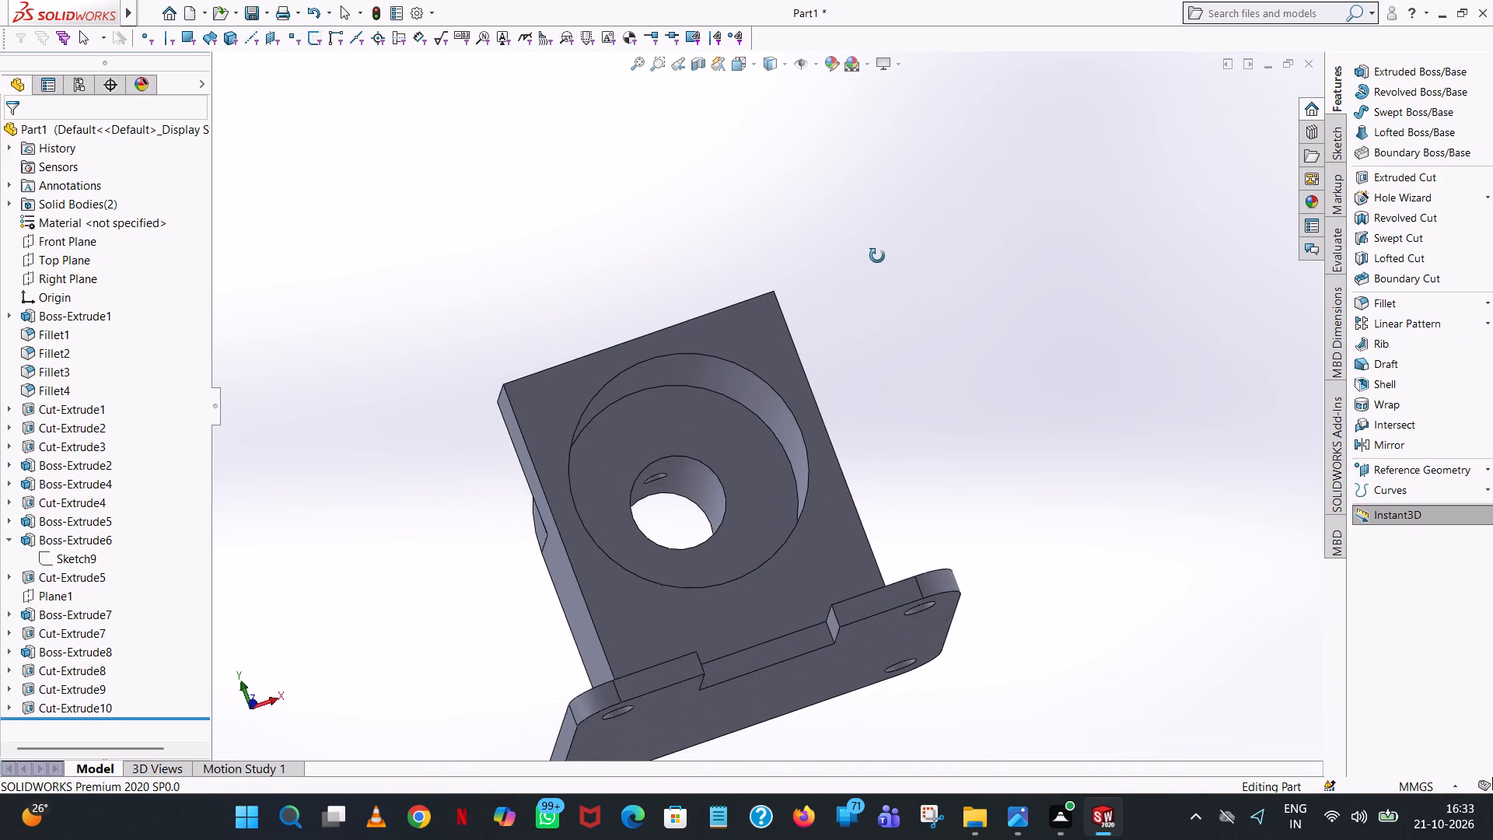
middle_click_drag(877, 256, 1031, 366)
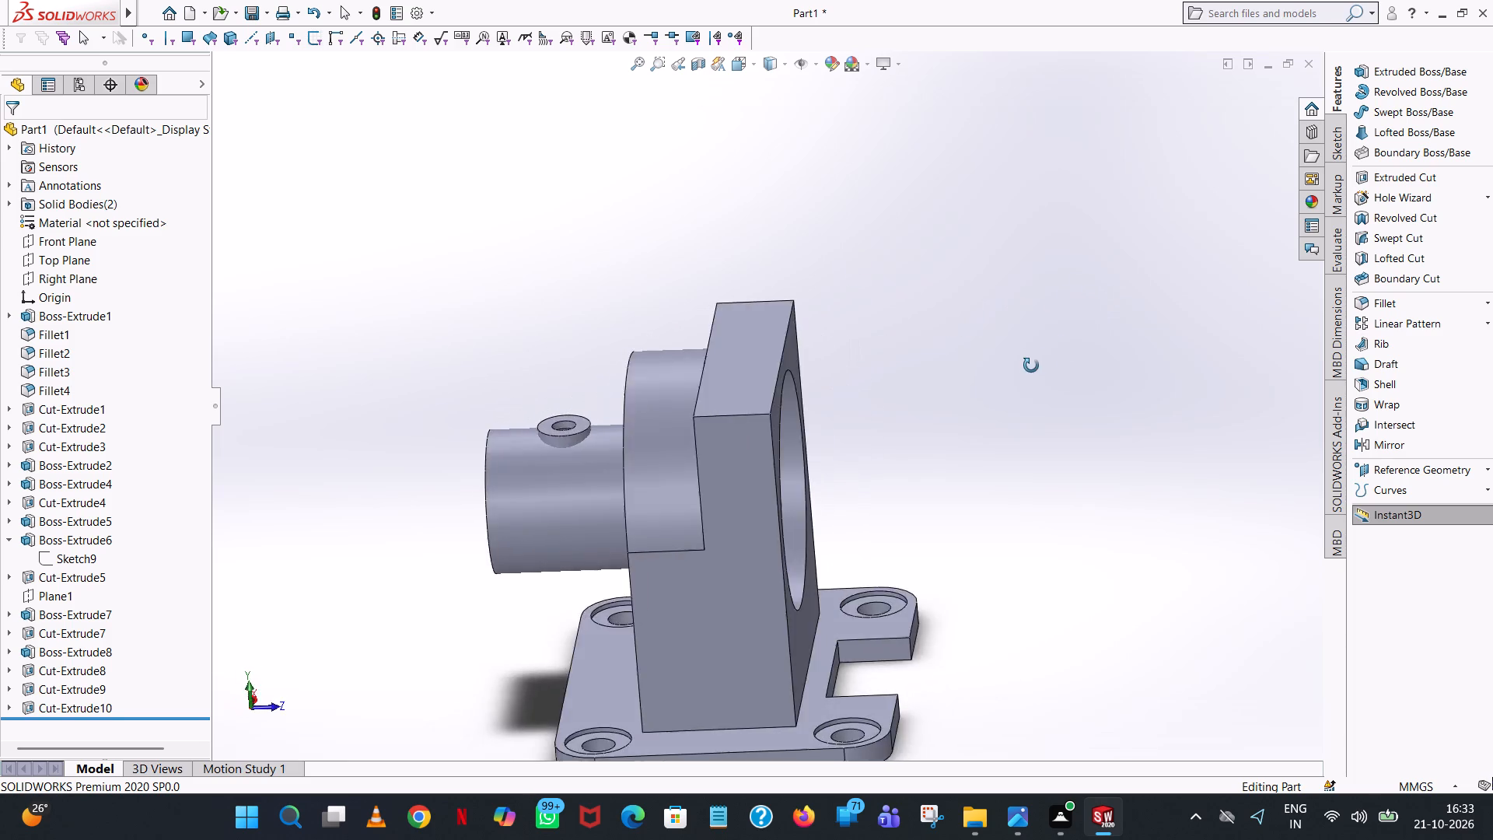
middle_click_drag(1031, 366, 1204, 275)
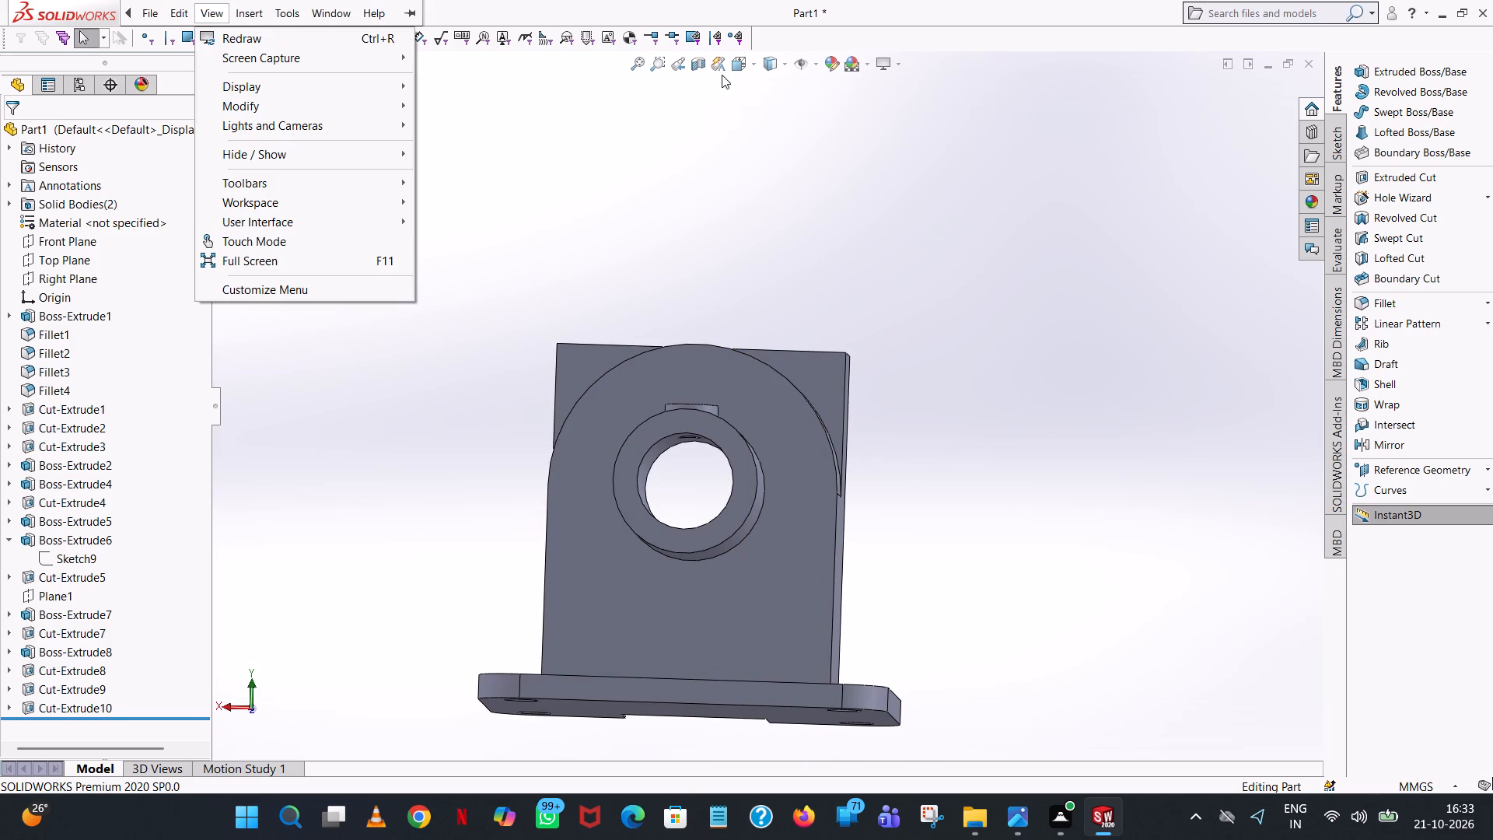
middle_click_drag(847, 247, 731, 236)
scroll(731, 236, "up", 1)
left_click(970, 222)
scroll(959, 226, "up", 1)
middle_click_drag(949, 230, 784, 229)
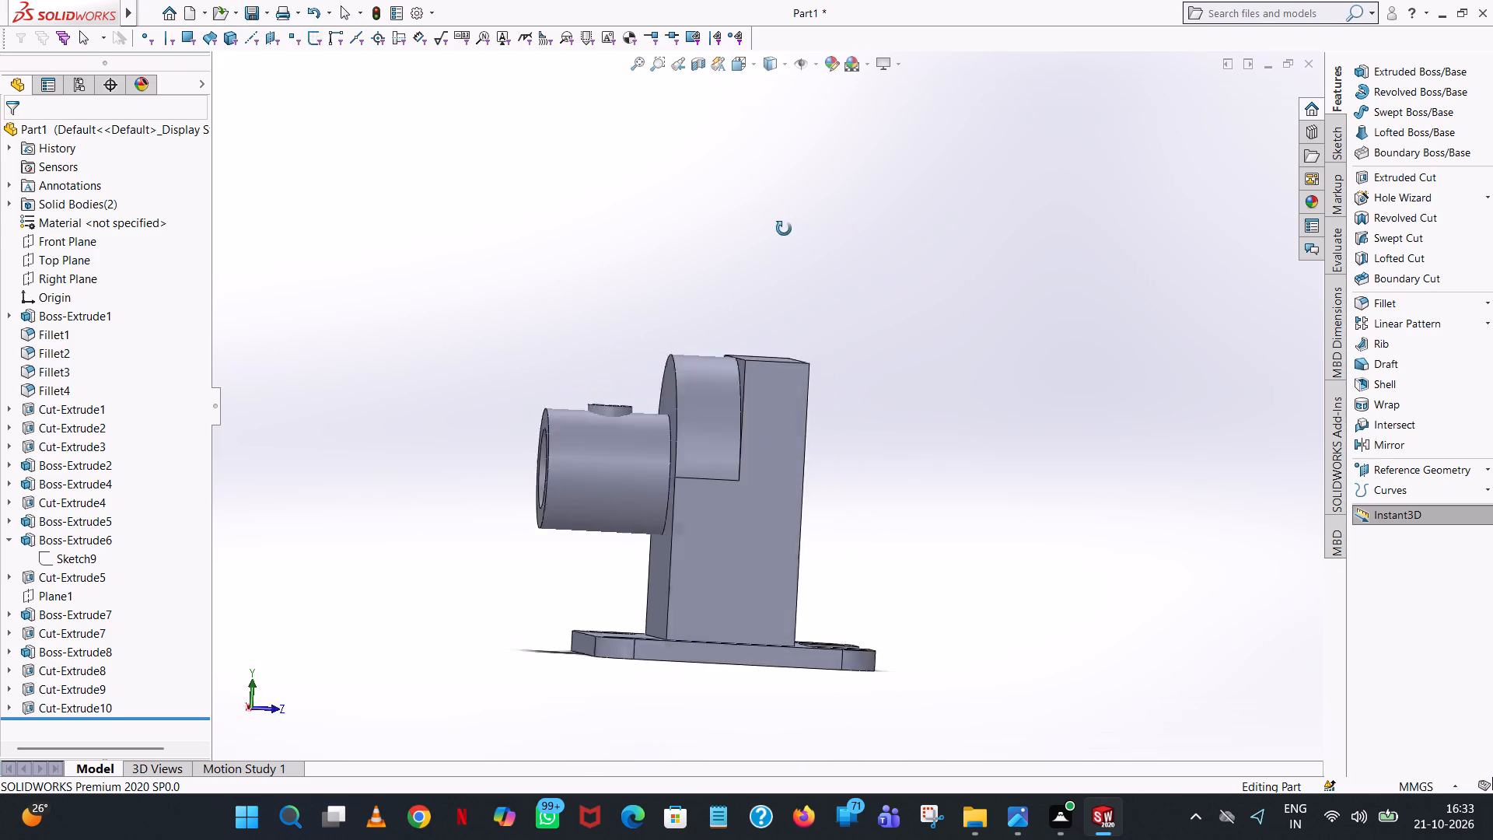
middle_click_drag(784, 229, 621, 237)
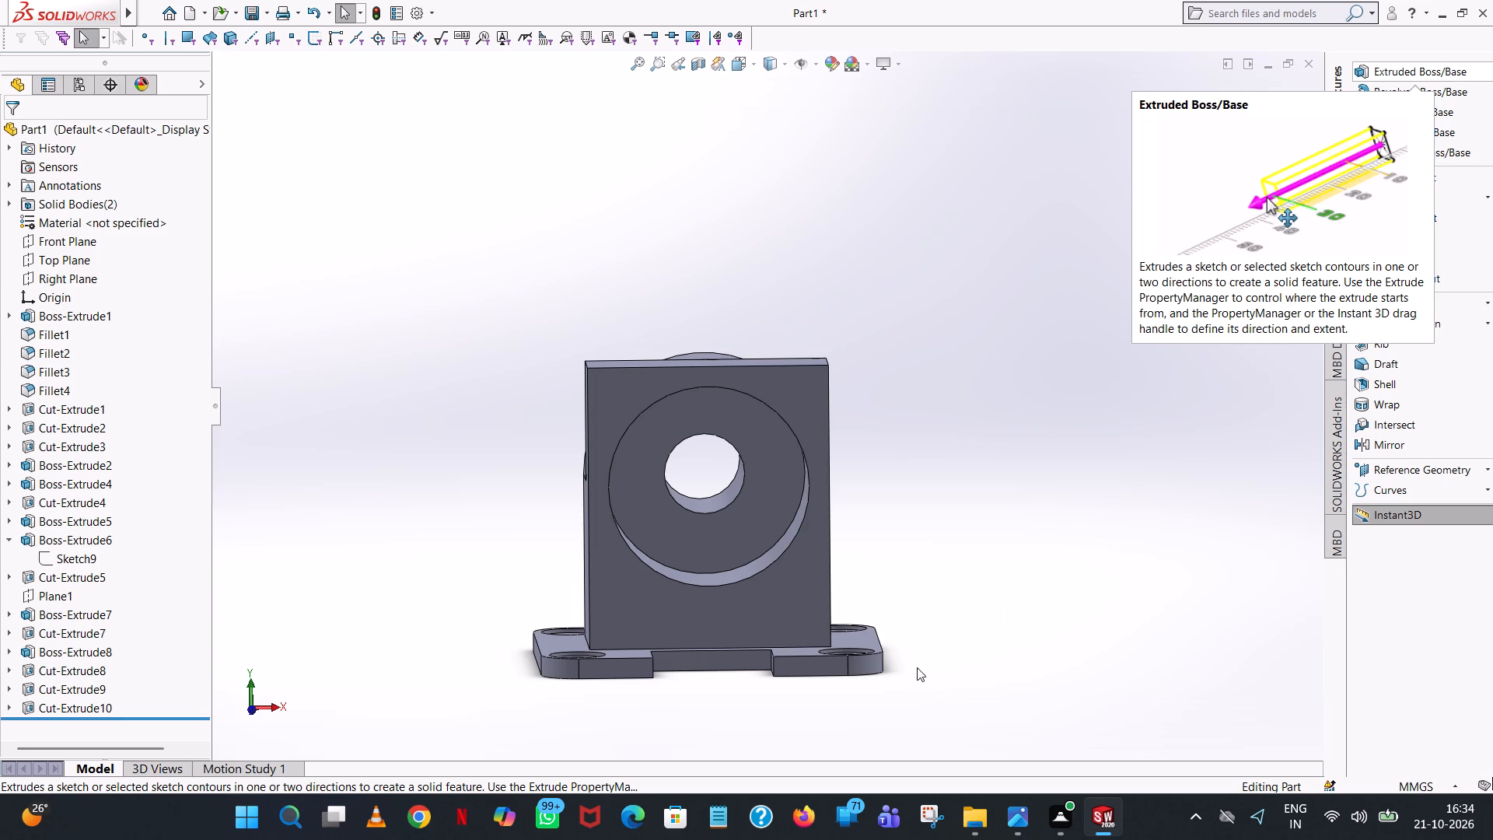
middle_click_drag(916, 661, 1002, 700)
scroll(916, 659, "down", 1)
scroll(927, 585, "up", 1)
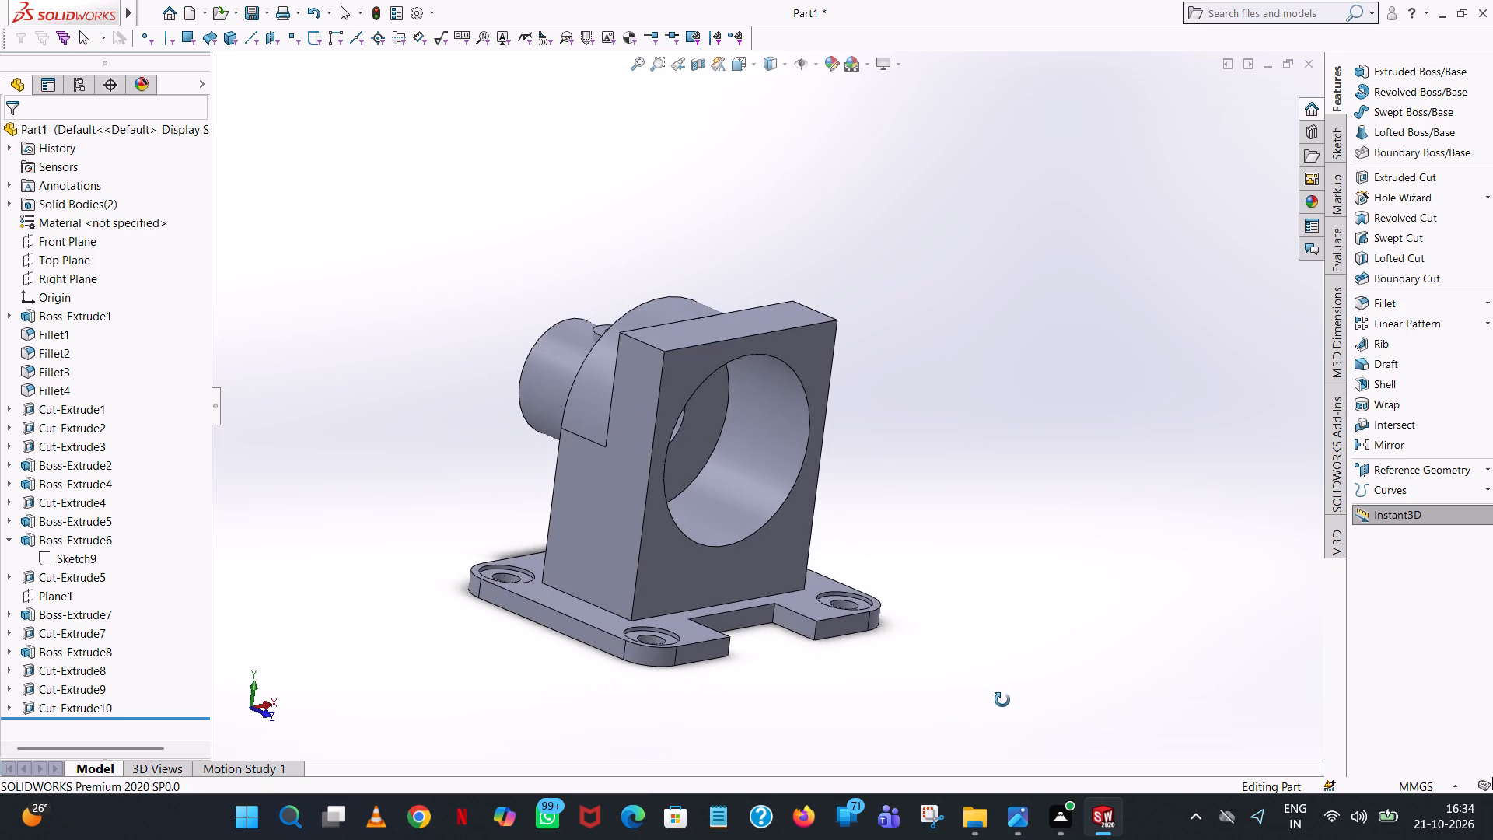
middle_click_drag(1002, 700, 1002, 699)
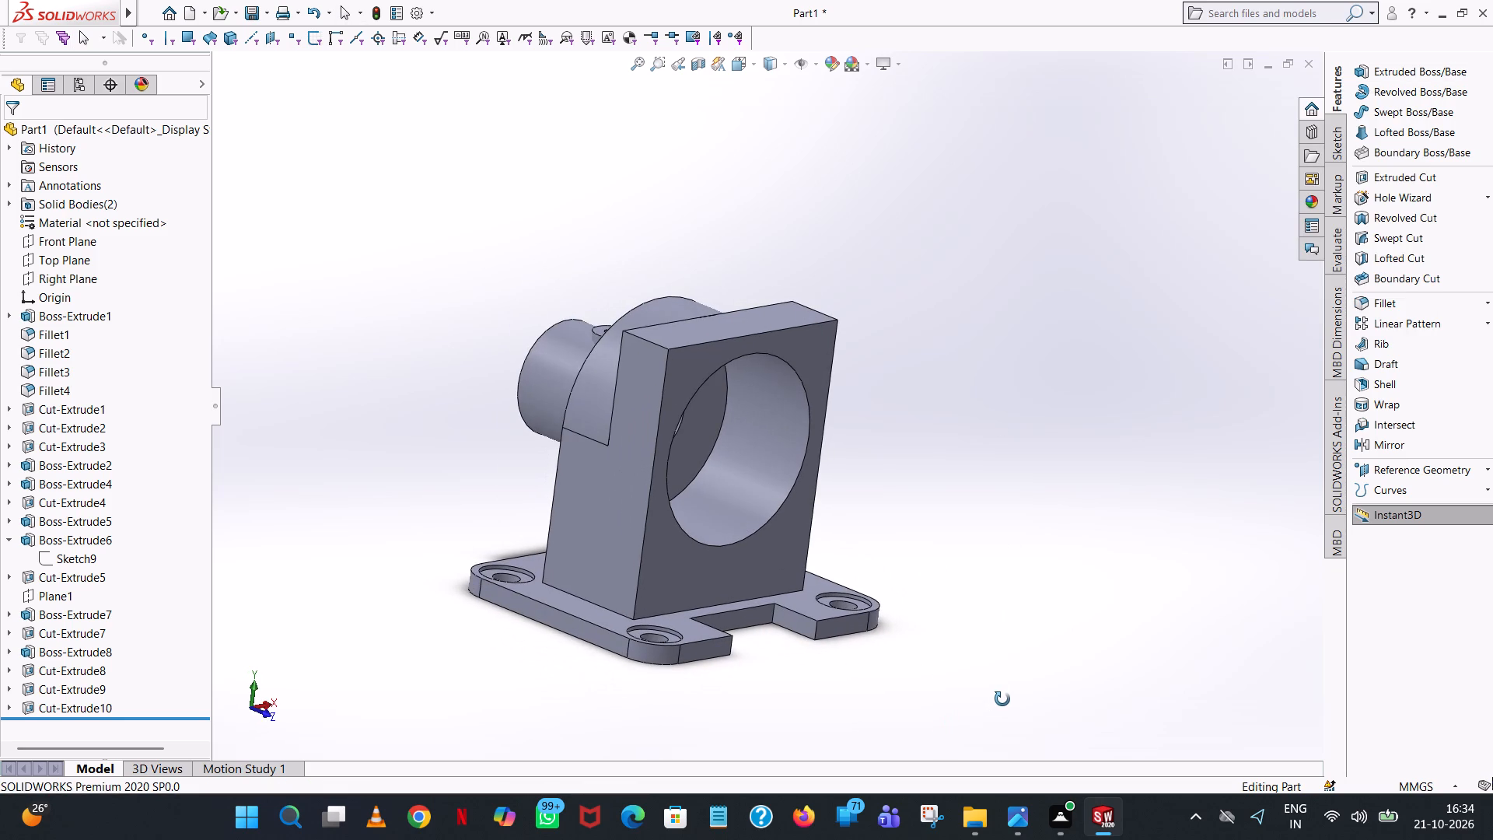
middle_click_drag(1002, 699, 1012, 572)
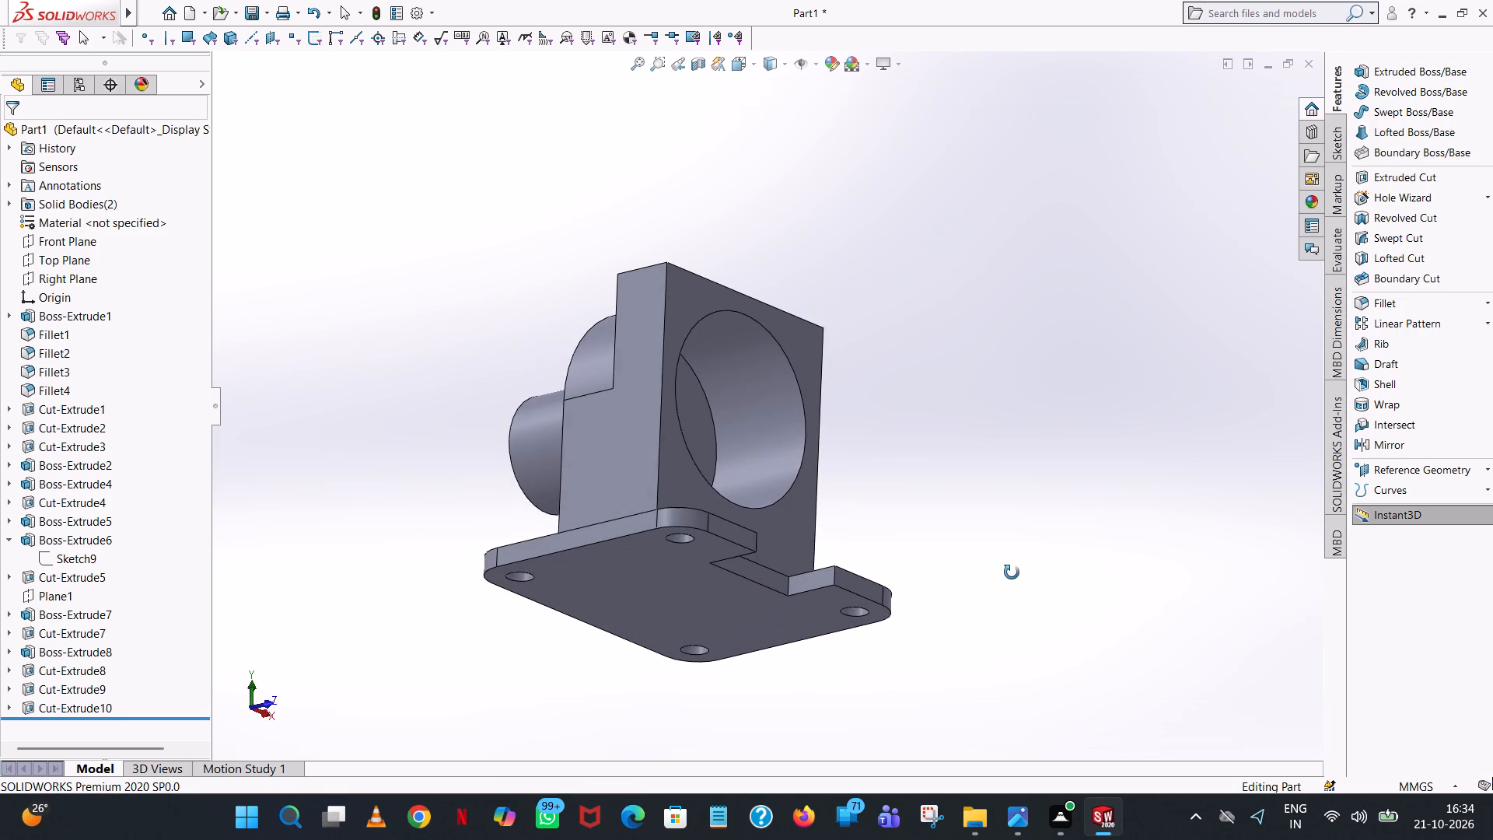
middle_click_drag(1012, 572, 1012, 572)
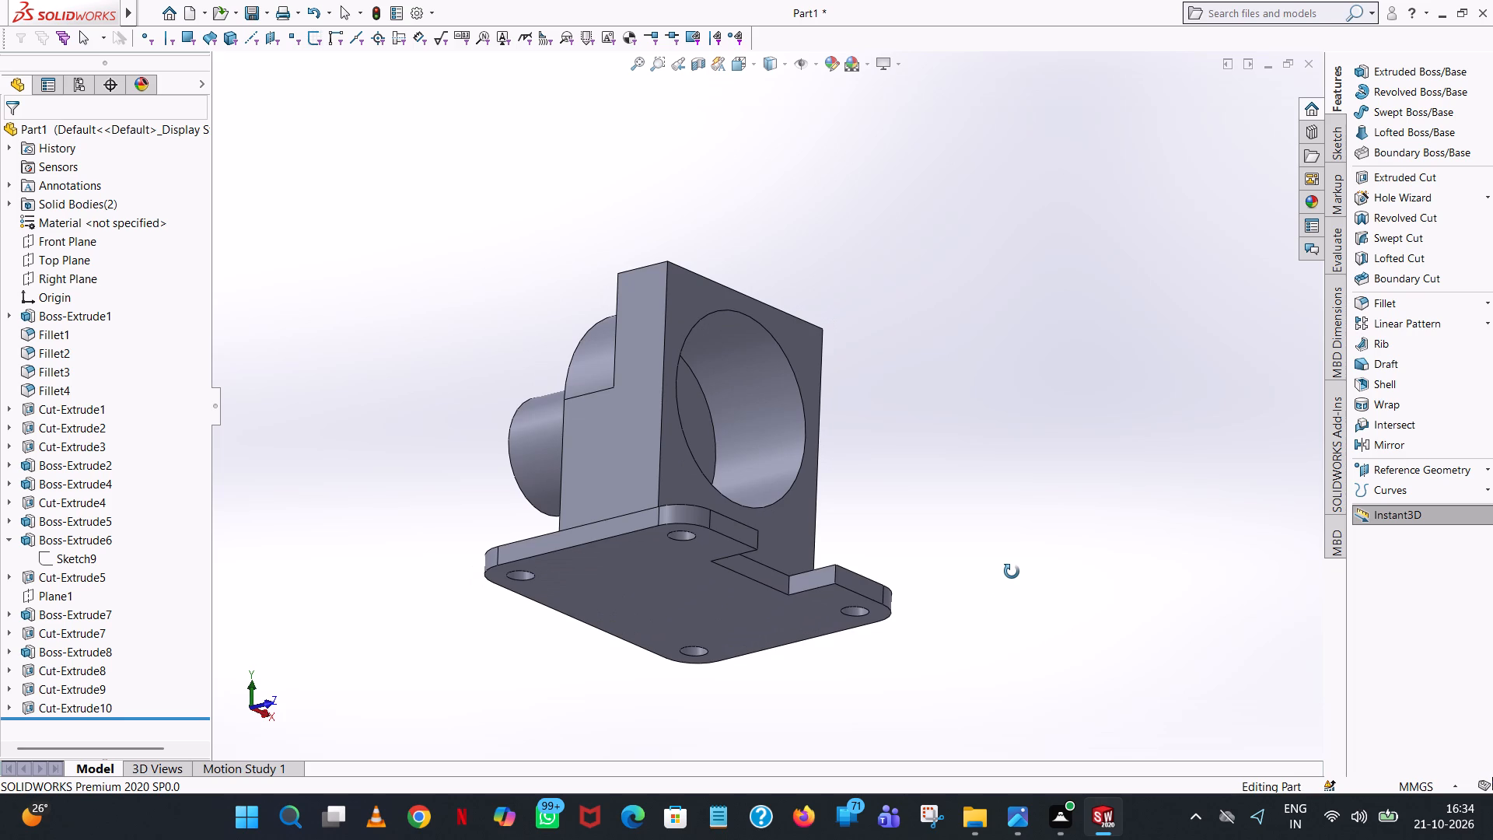
middle_click_drag(1012, 572, 903, 607)
scroll(943, 601, "up", 1)
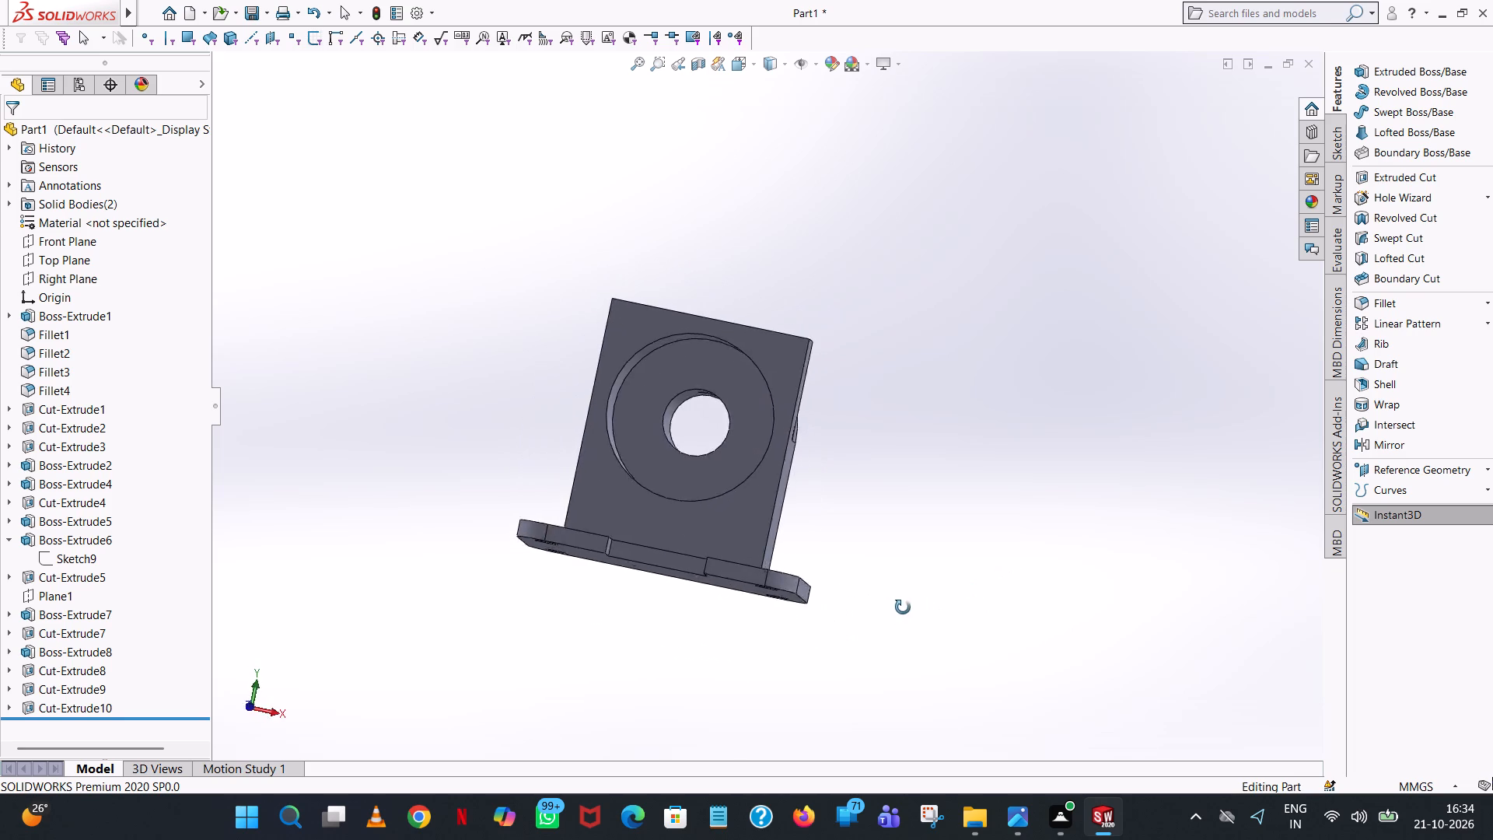
middle_click_drag(903, 607, 827, 508)
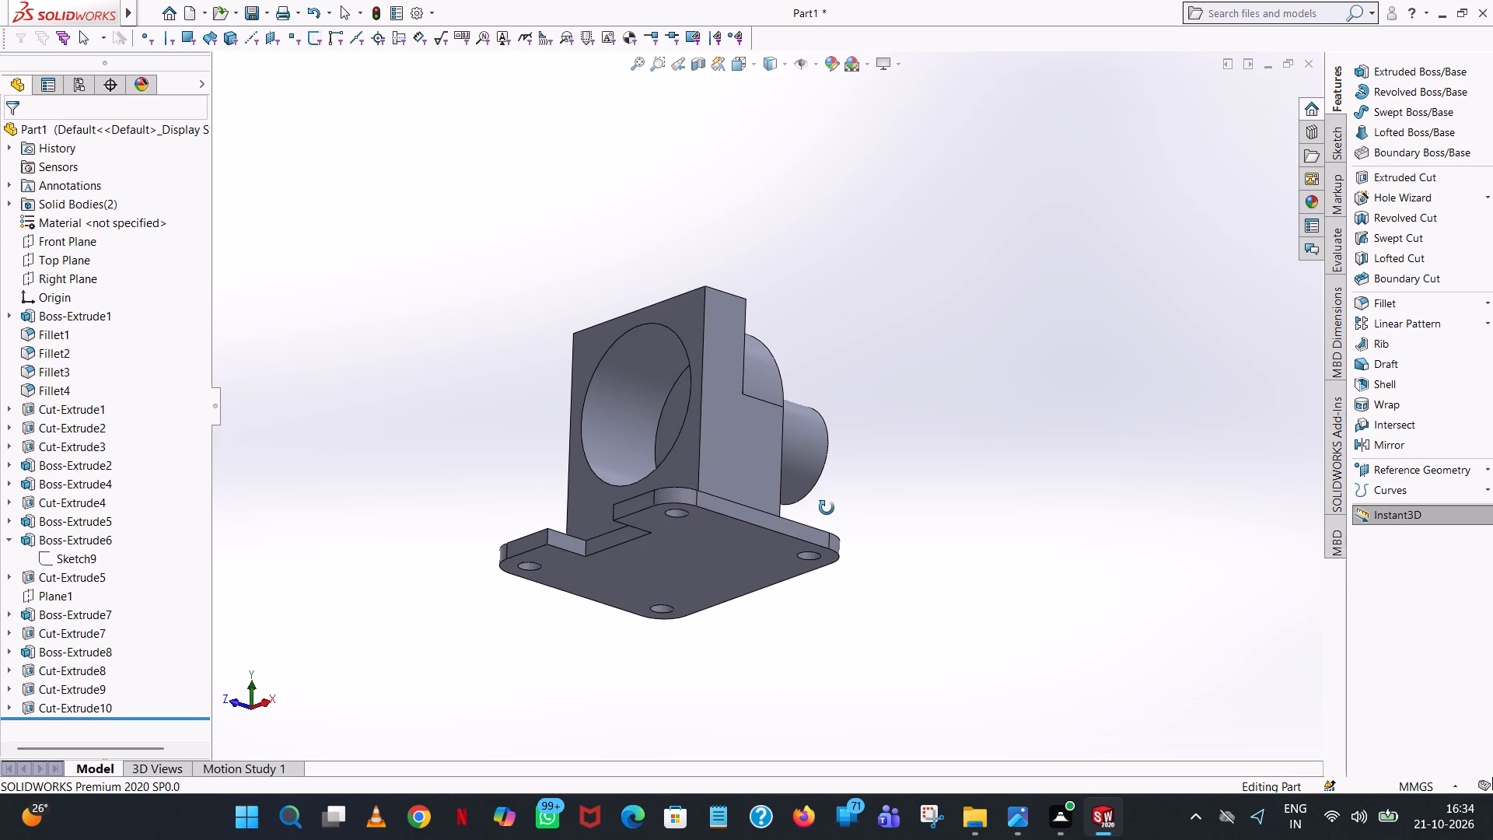
middle_click_drag(827, 508, 872, 537)
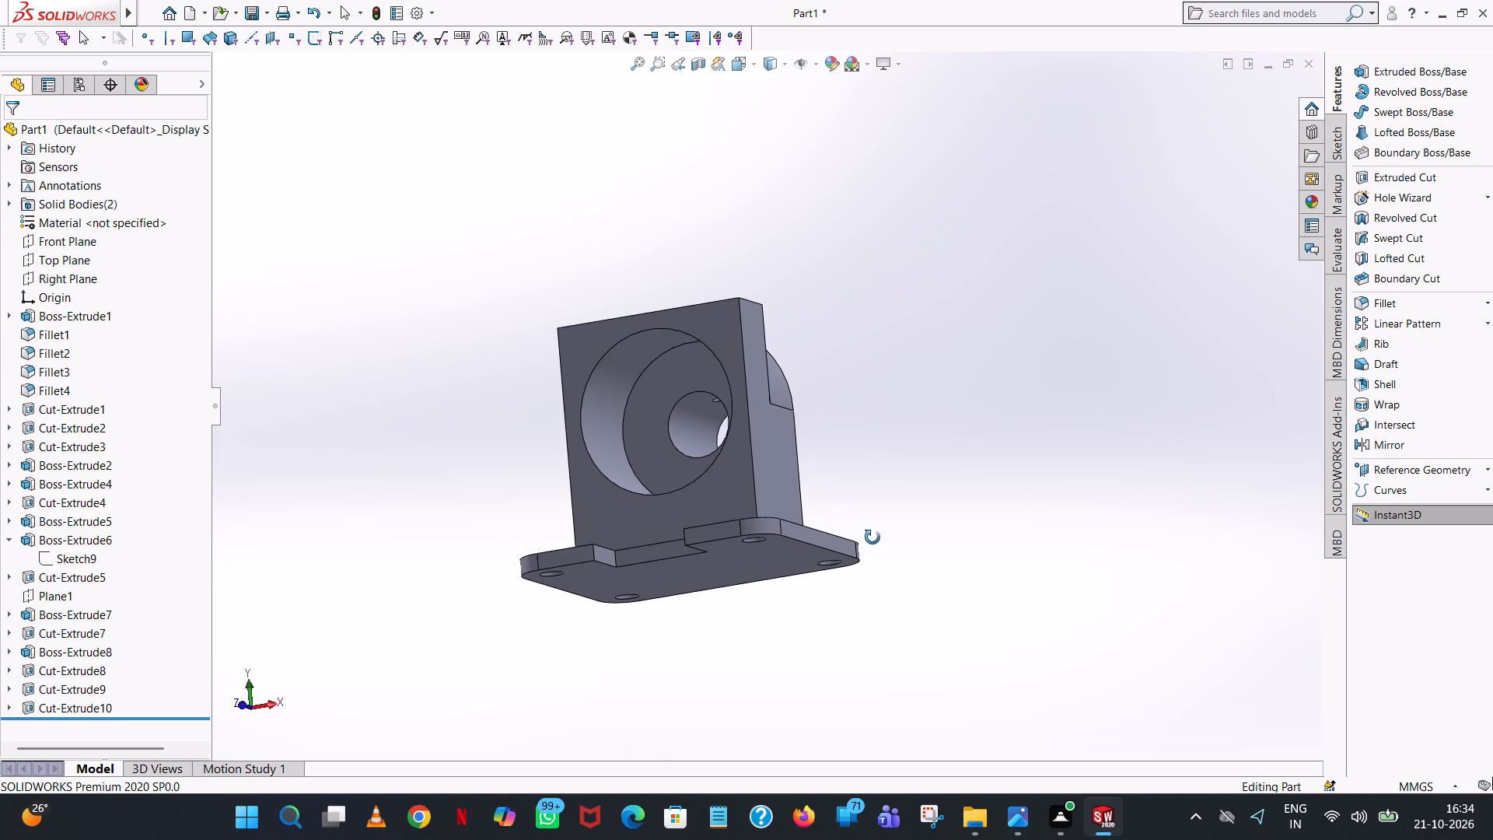
middle_click_drag(872, 537, 896, 631)
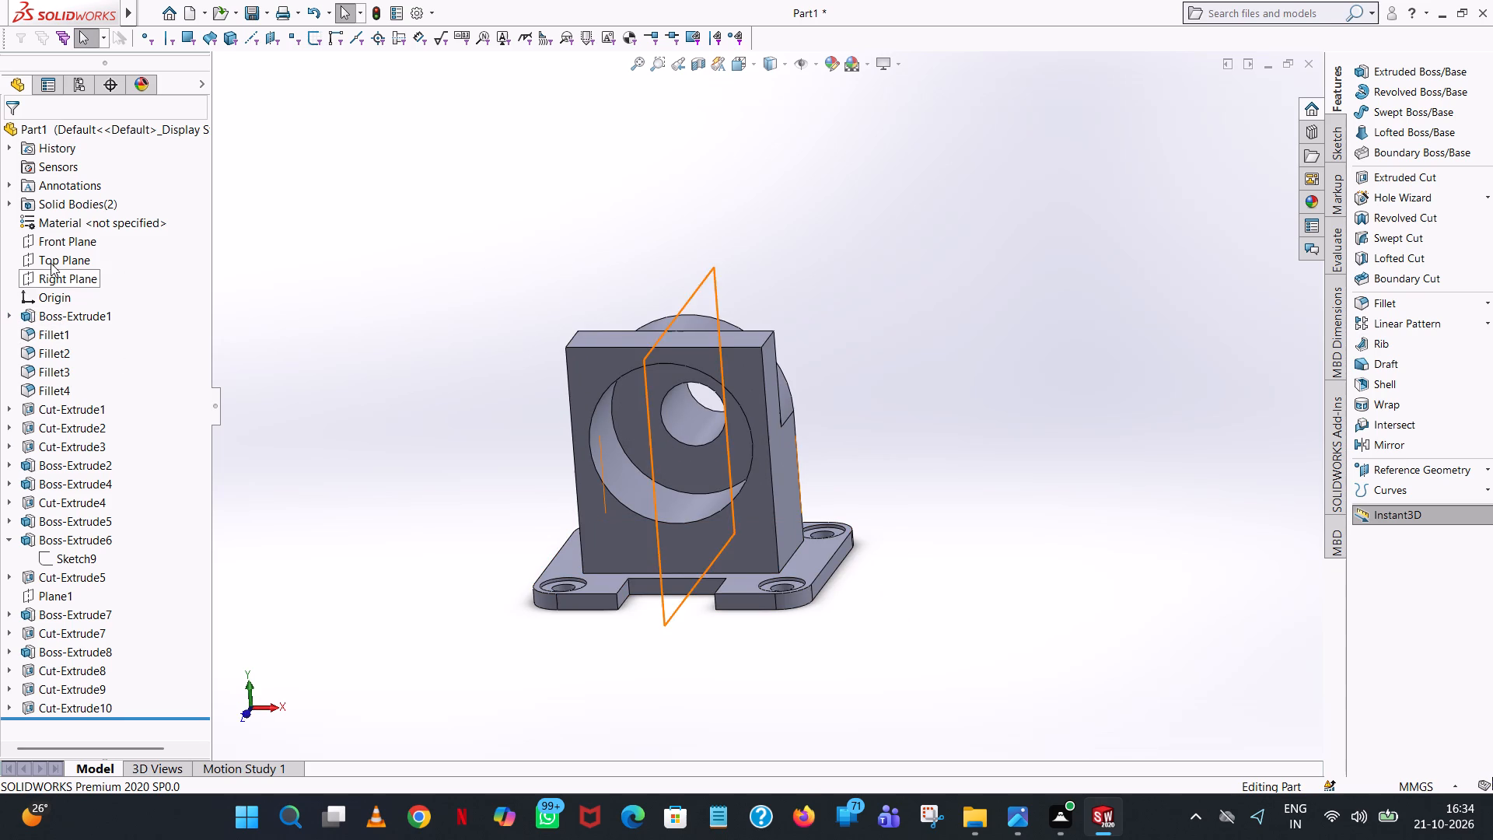
Edit the base plate's extrusion and set its blind depth to 14 mm.
left_click(63, 313)
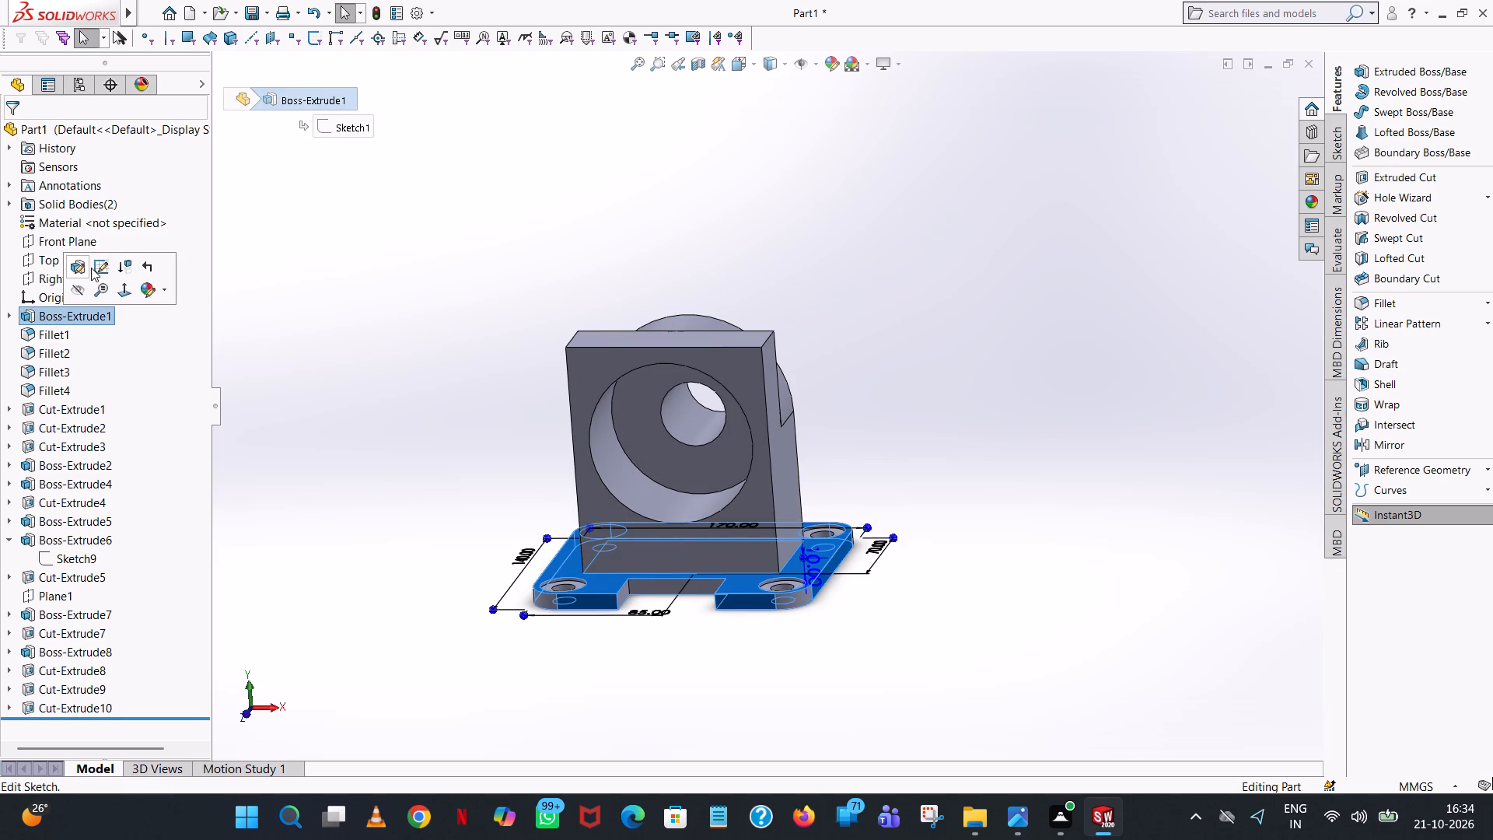
left_click(77, 264)
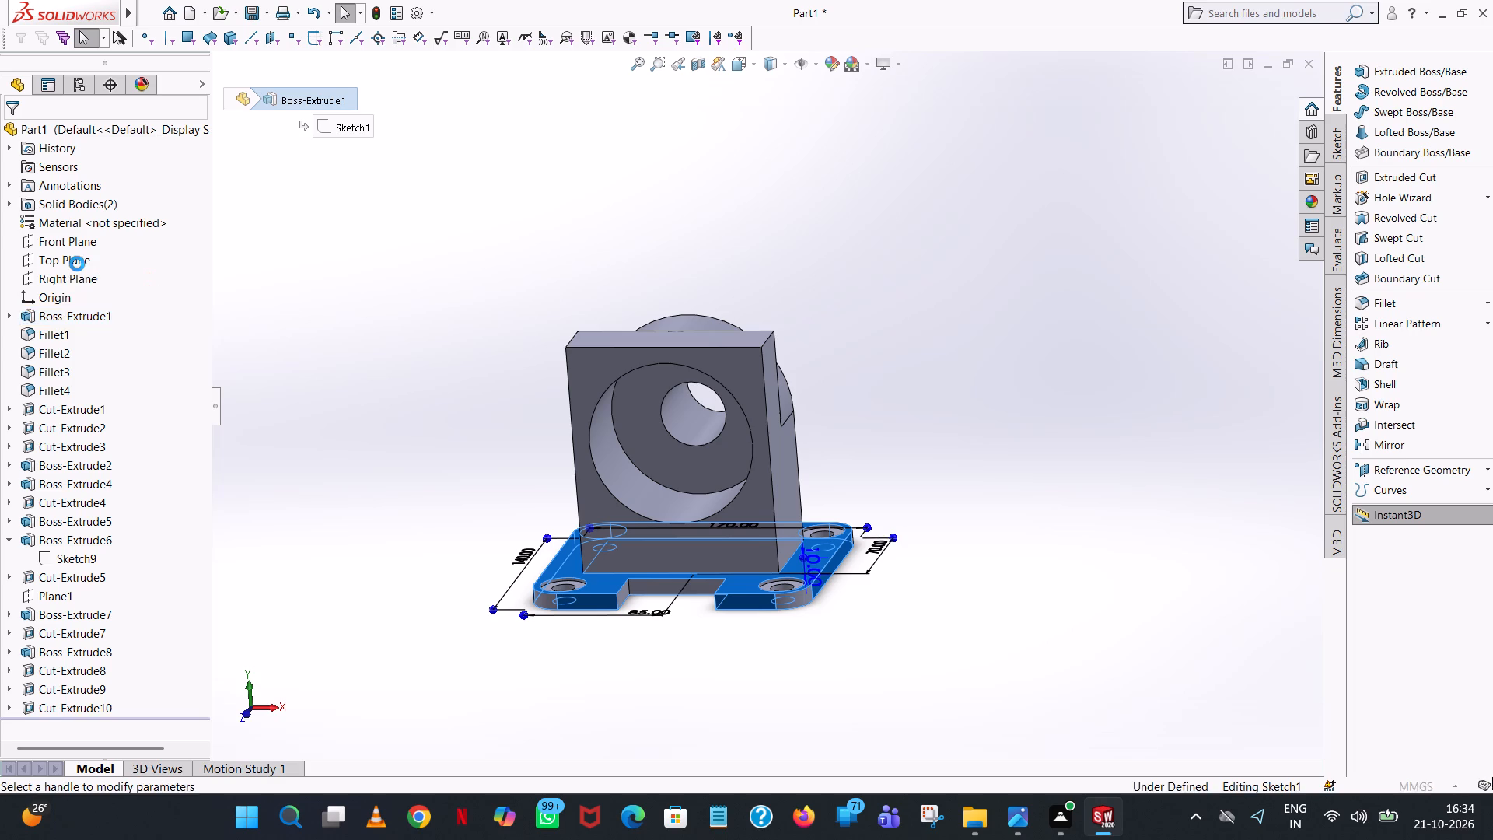
type("14")
key("Return")
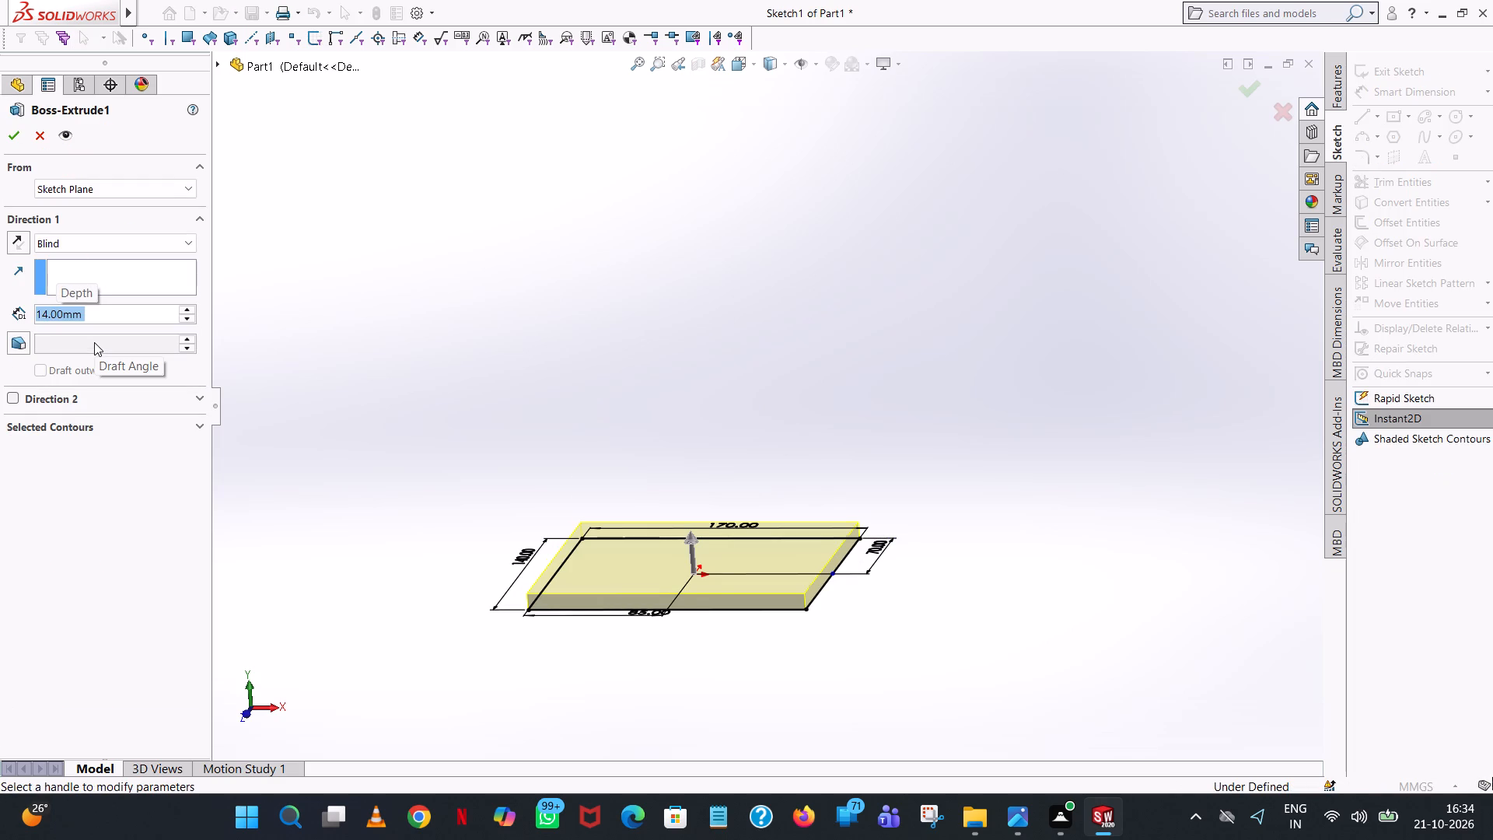
left_click(15, 126)
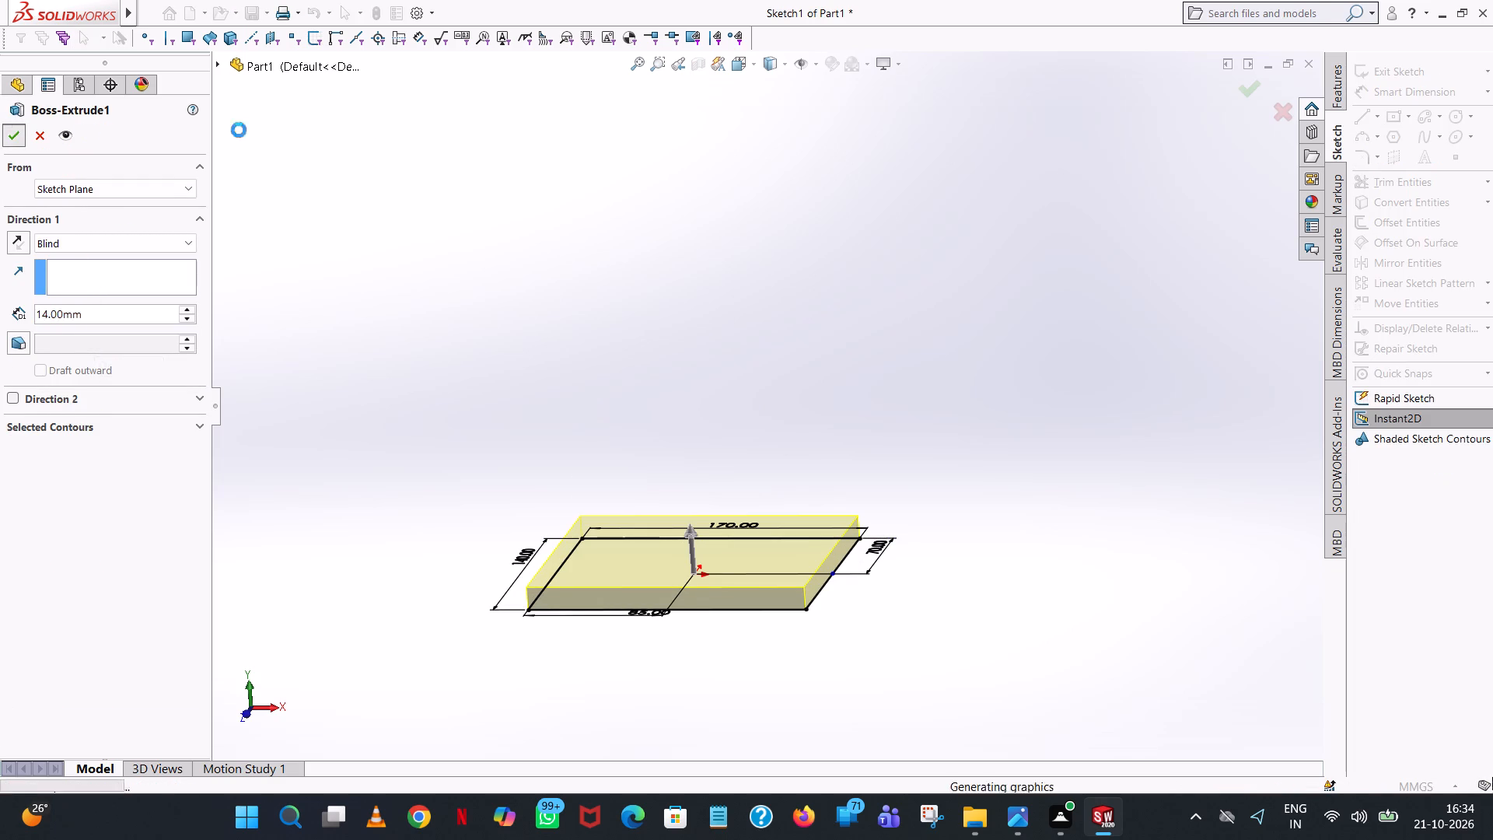
left_click(1141, 239)
scroll(1137, 241, "up", 1)
middle_click_drag(1136, 241, 1134, 145)
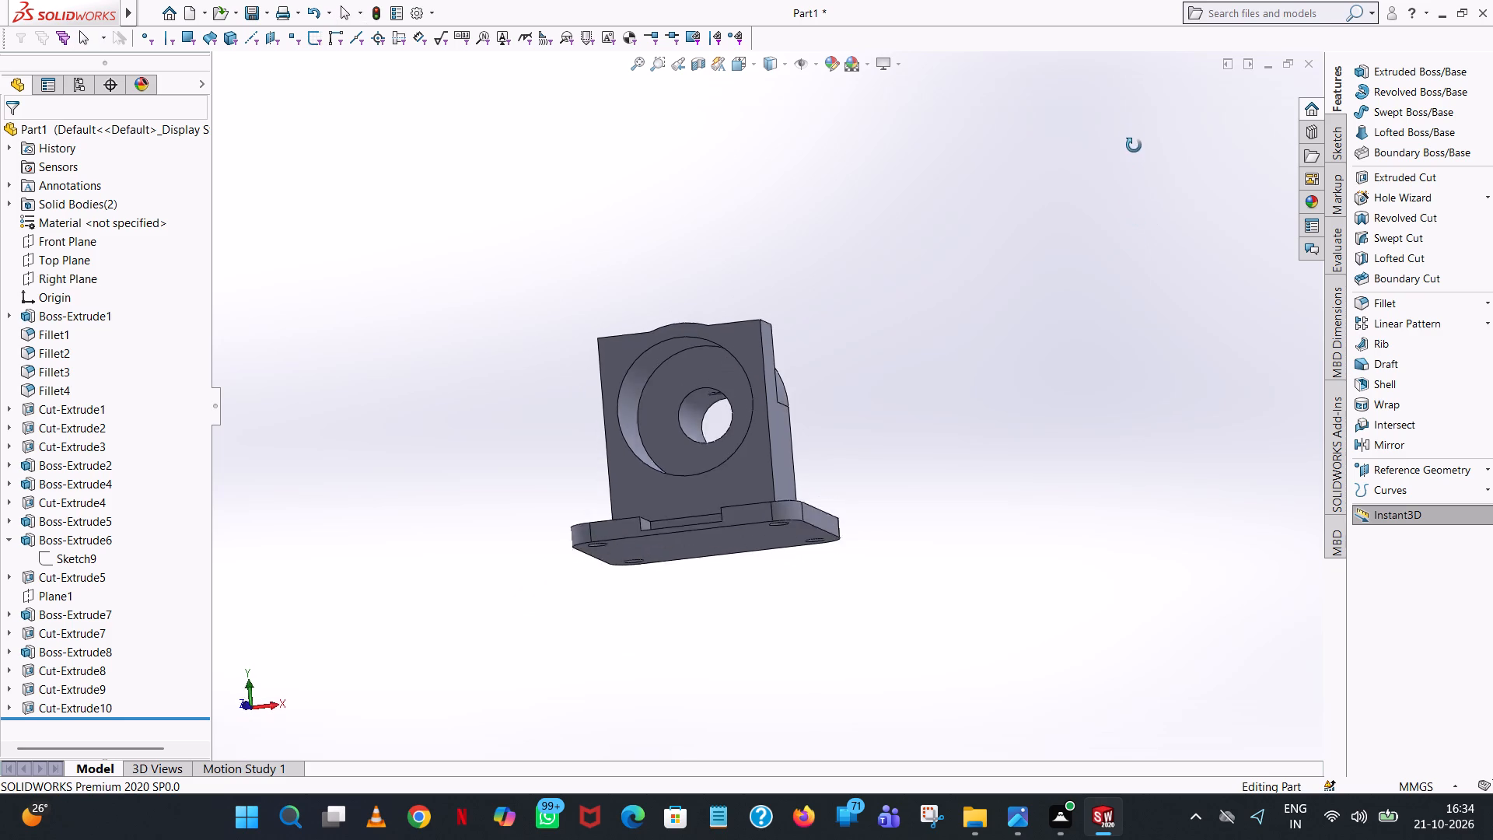
middle_click_drag(1134, 145, 1260, 162)
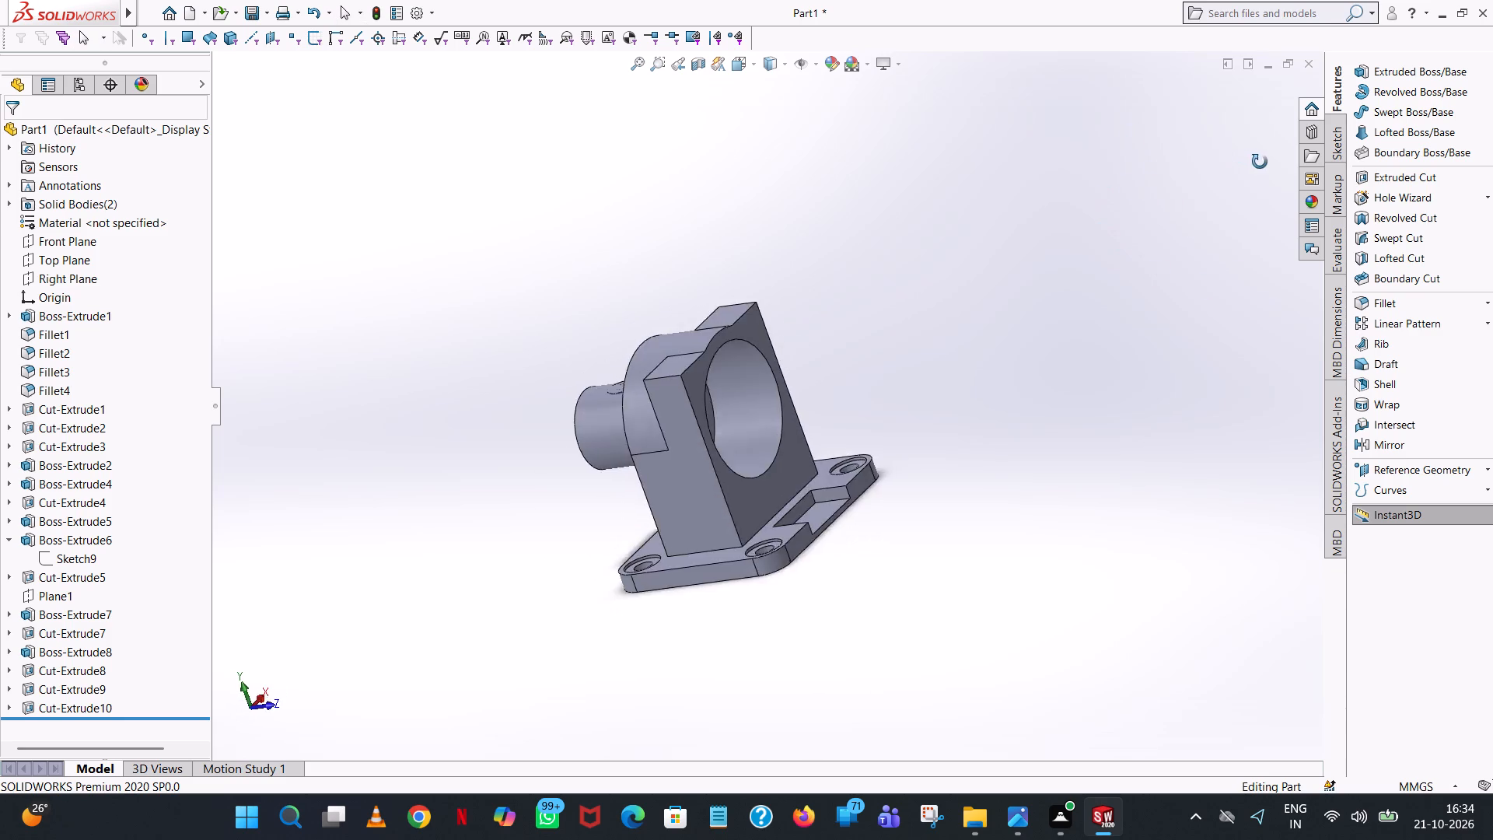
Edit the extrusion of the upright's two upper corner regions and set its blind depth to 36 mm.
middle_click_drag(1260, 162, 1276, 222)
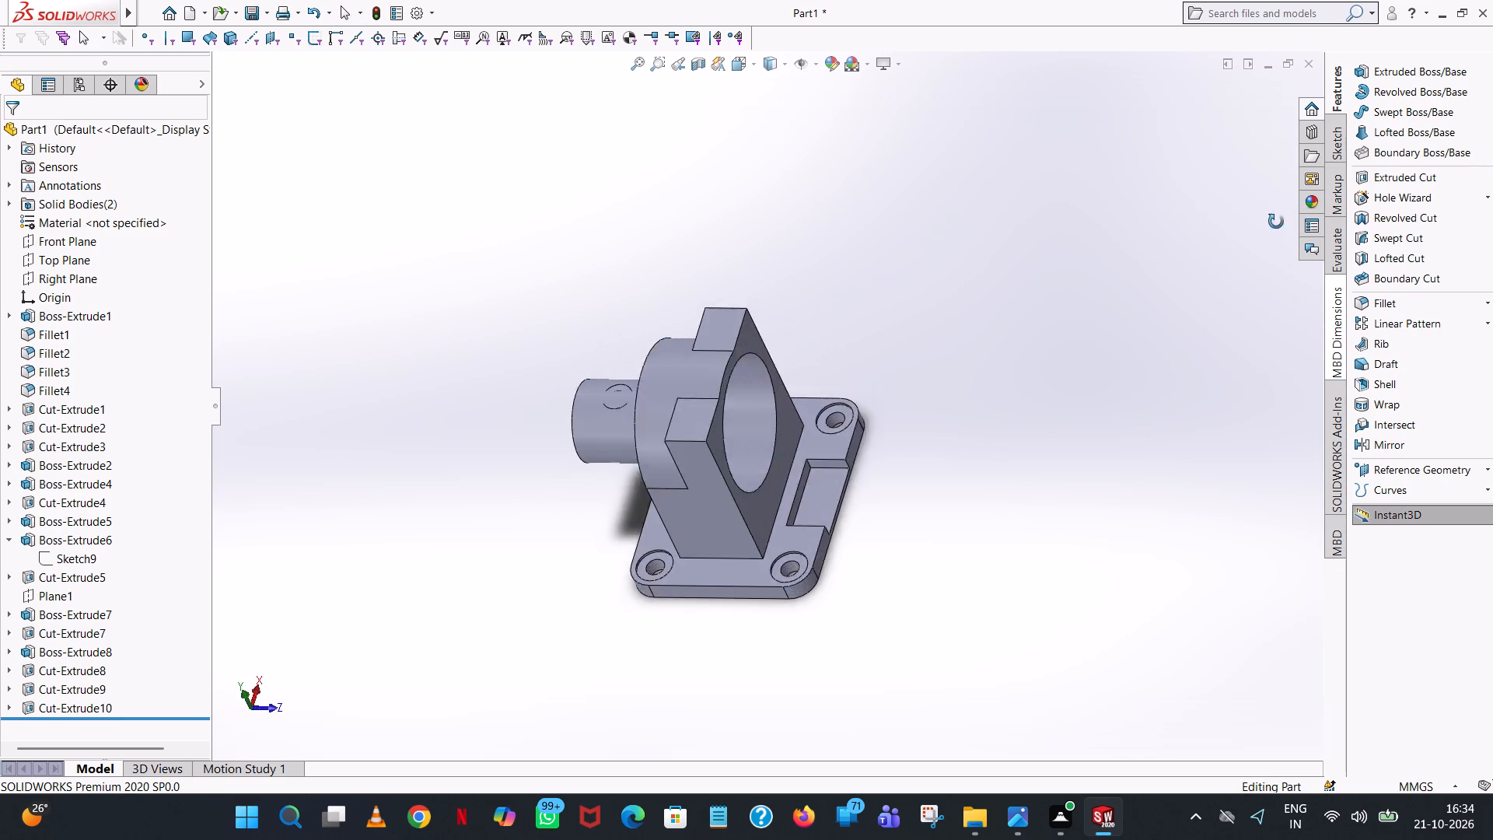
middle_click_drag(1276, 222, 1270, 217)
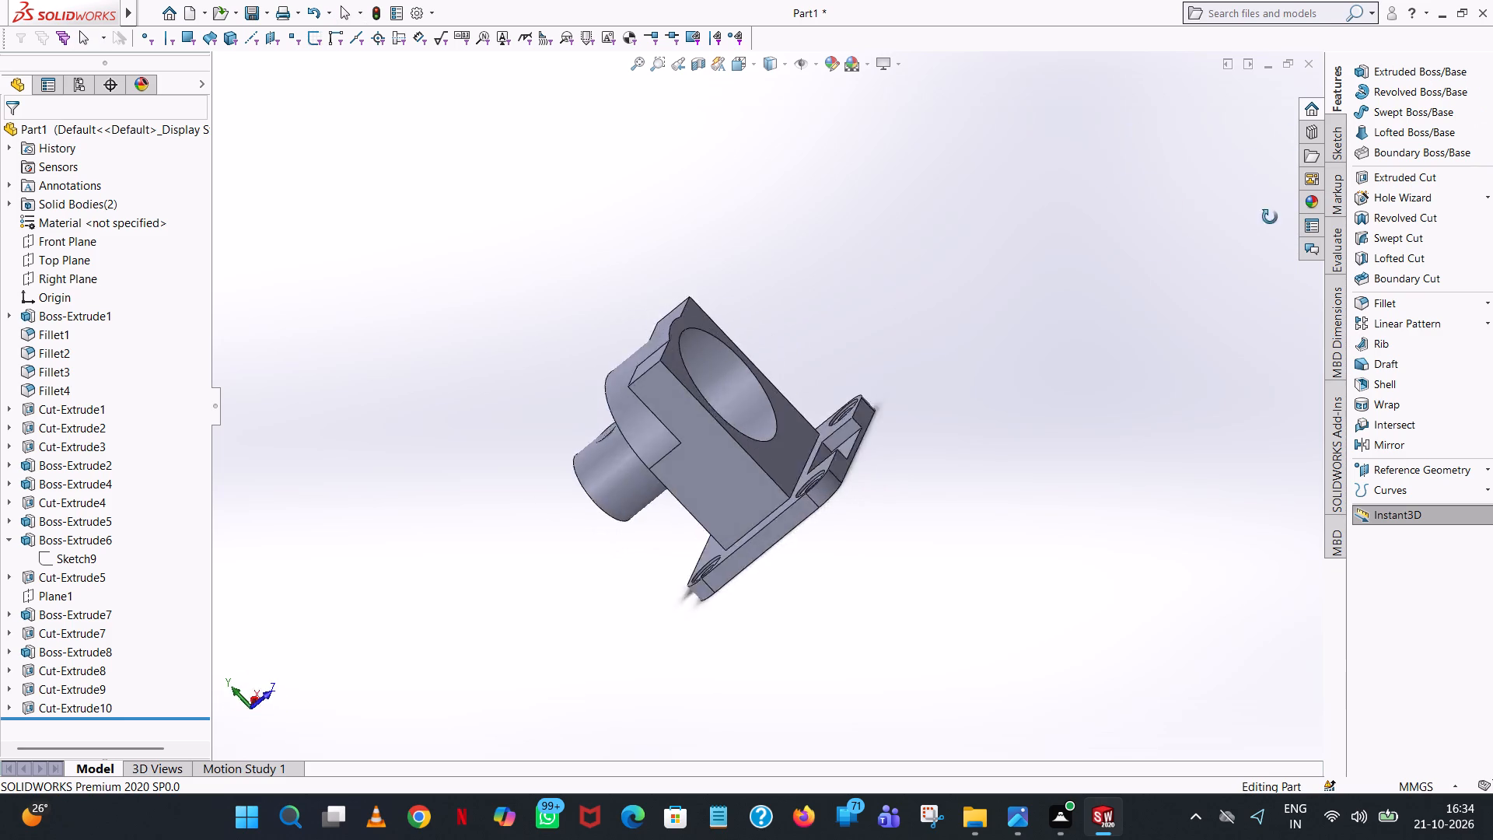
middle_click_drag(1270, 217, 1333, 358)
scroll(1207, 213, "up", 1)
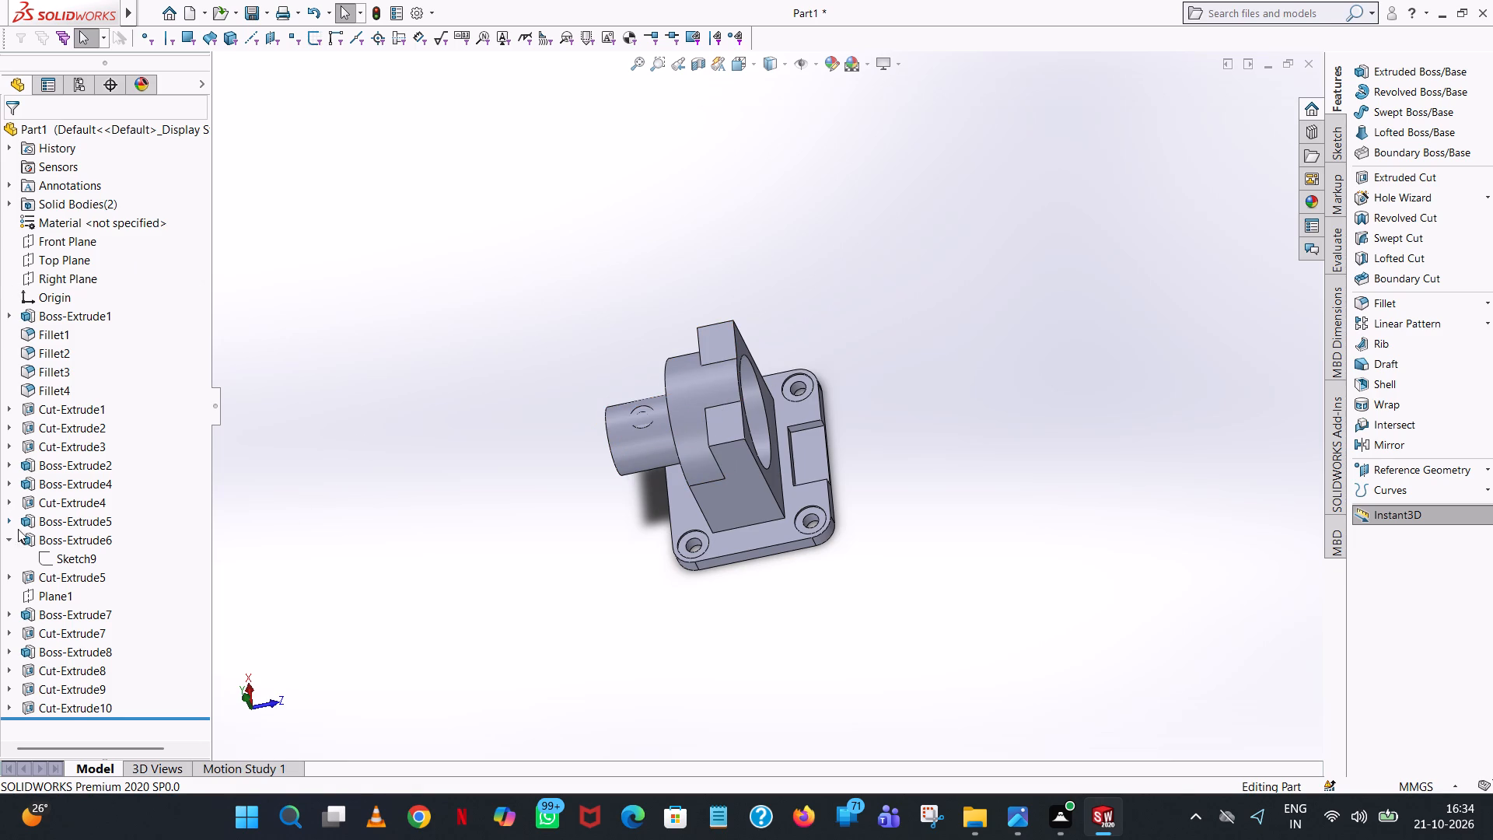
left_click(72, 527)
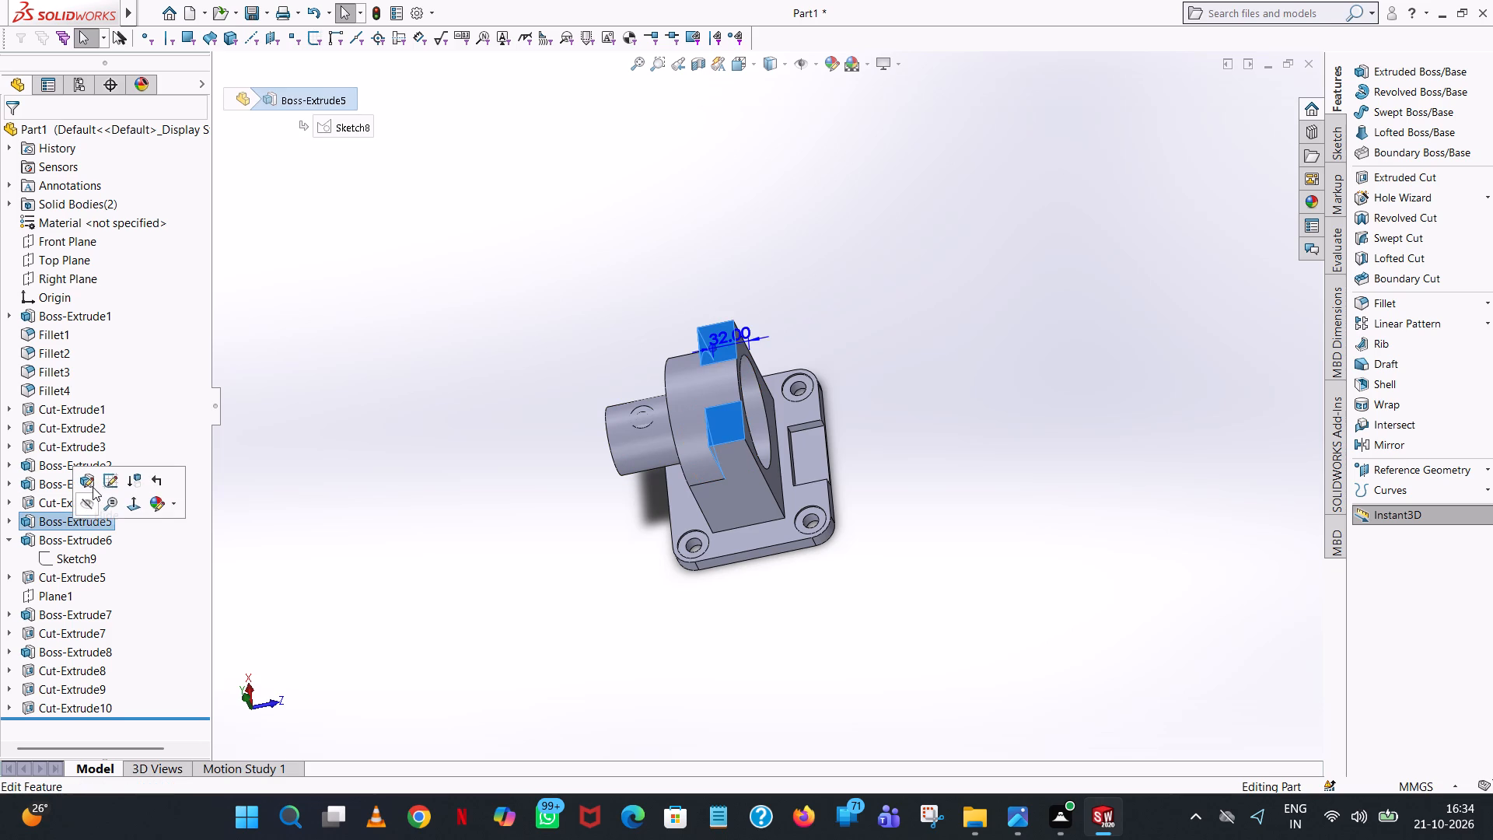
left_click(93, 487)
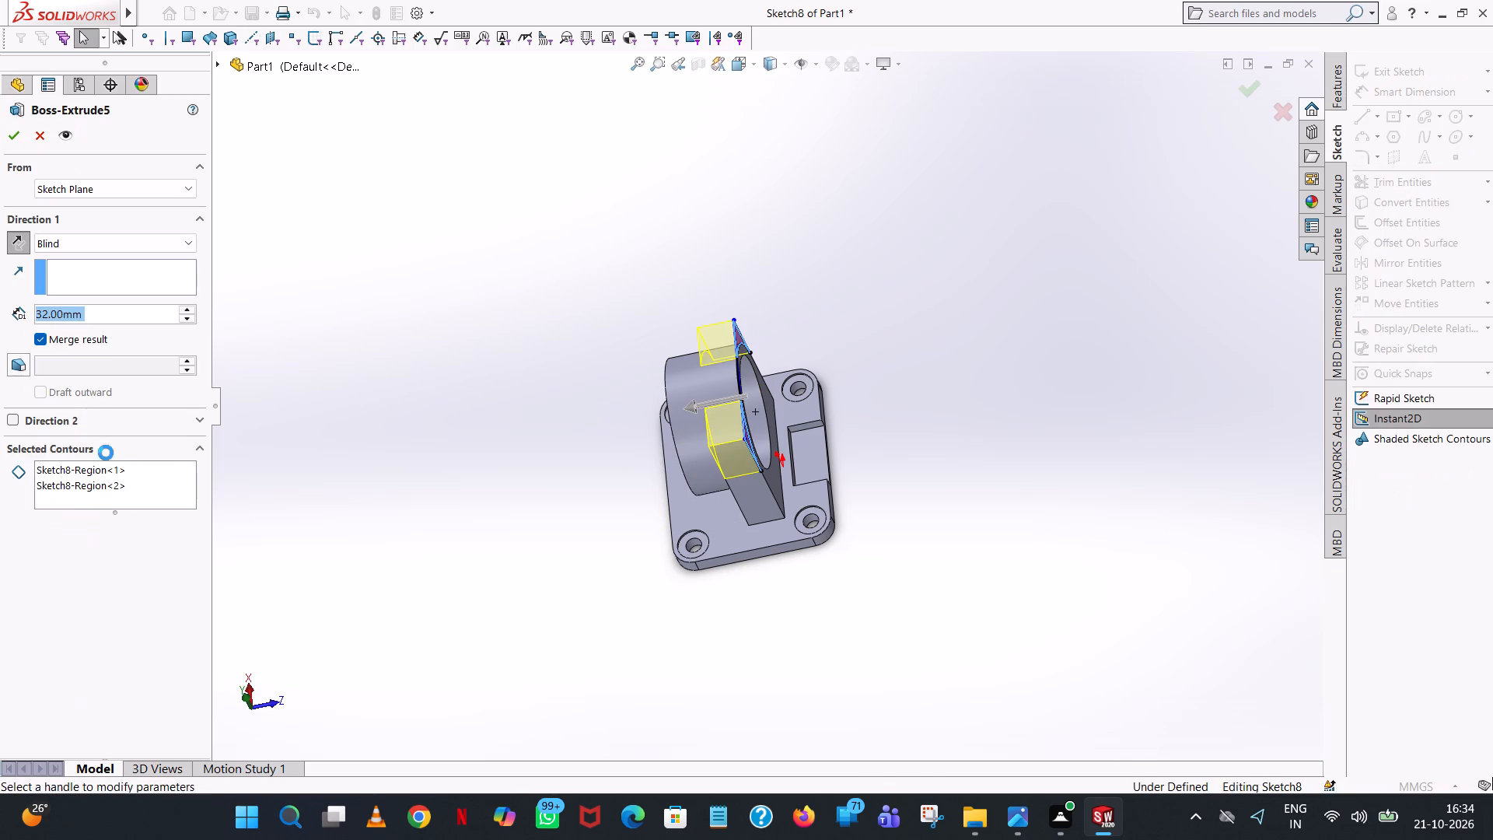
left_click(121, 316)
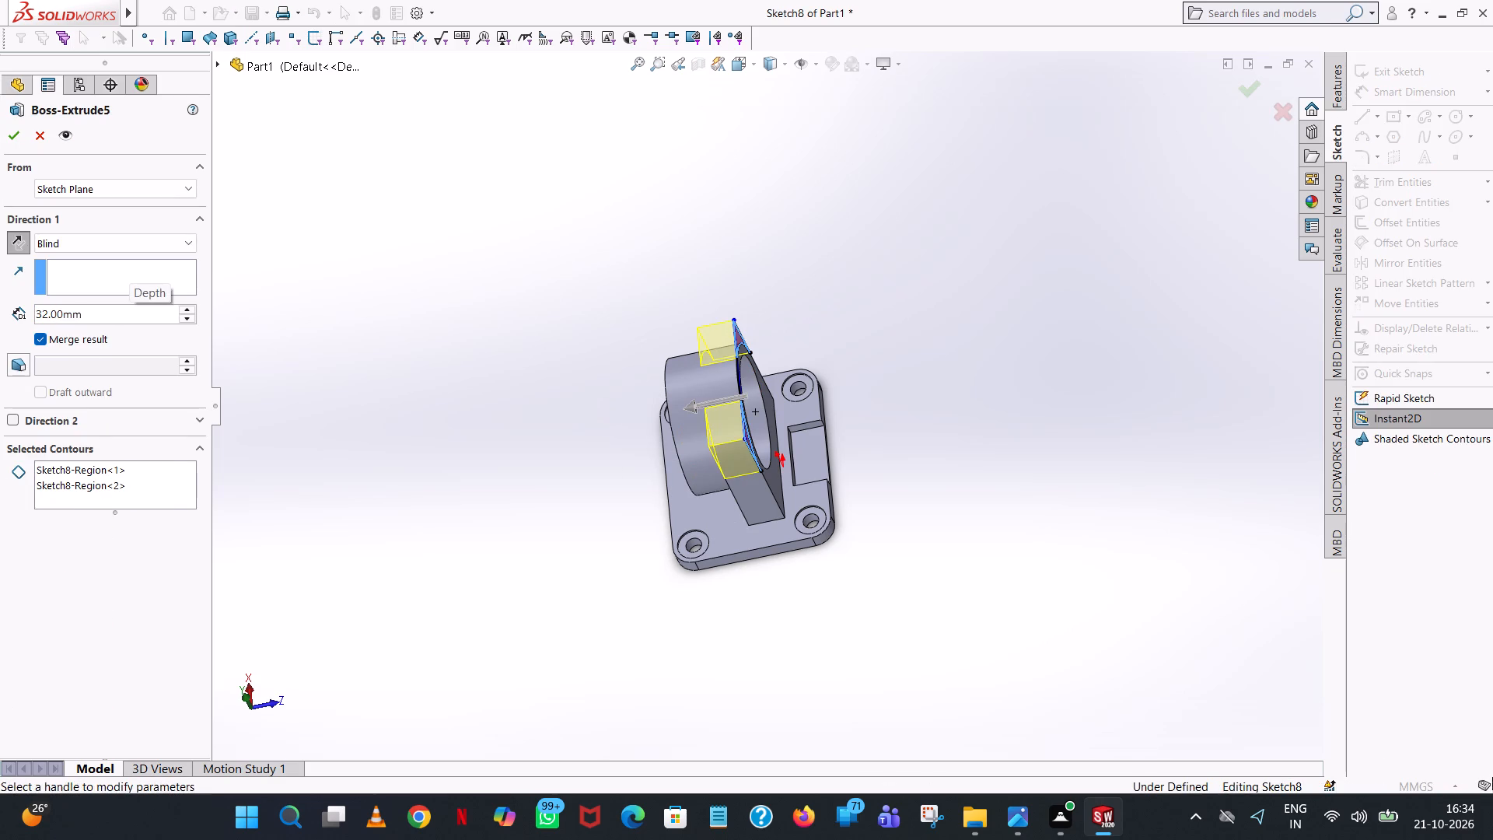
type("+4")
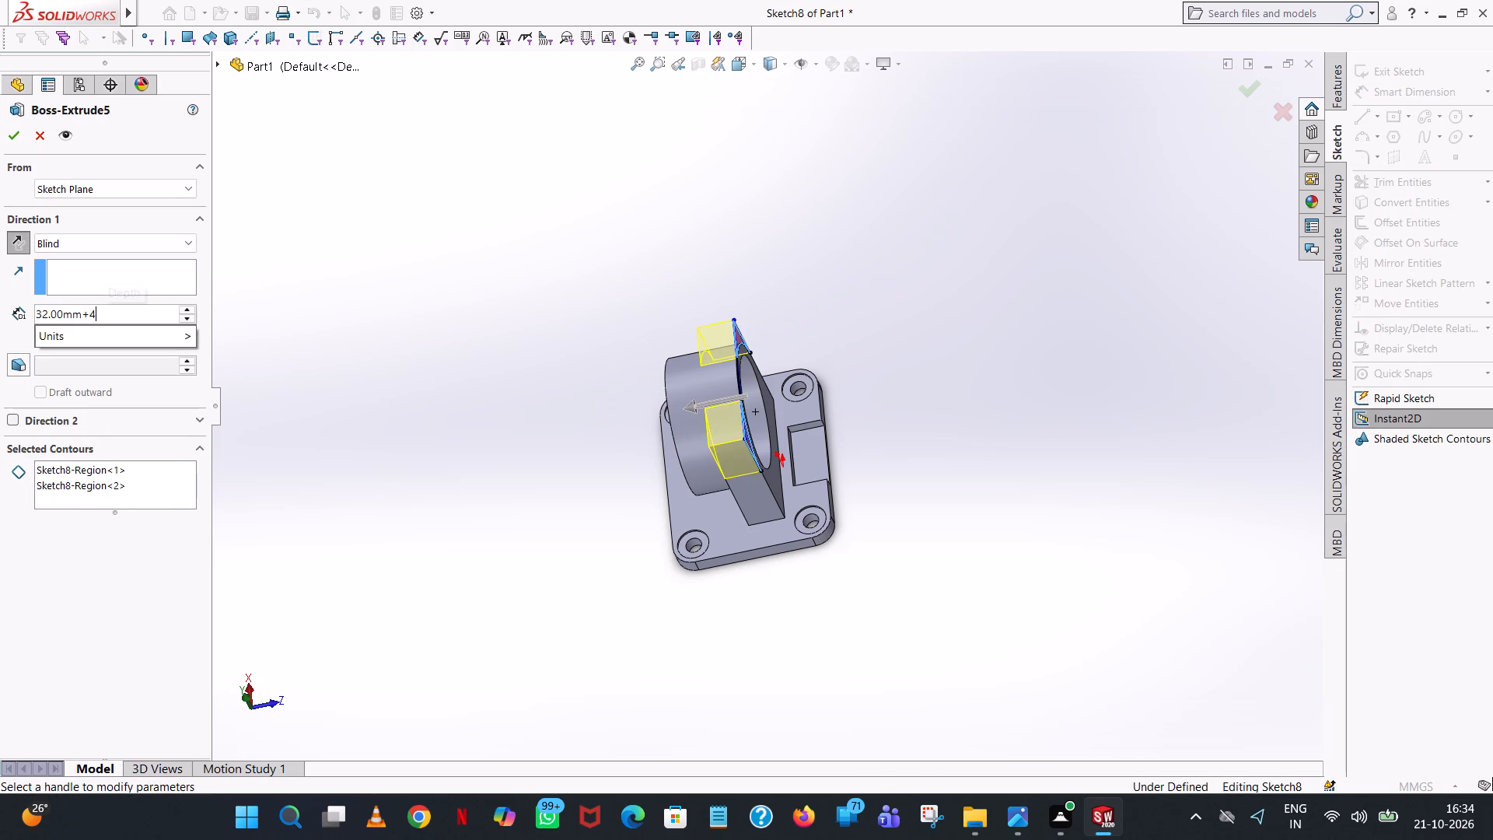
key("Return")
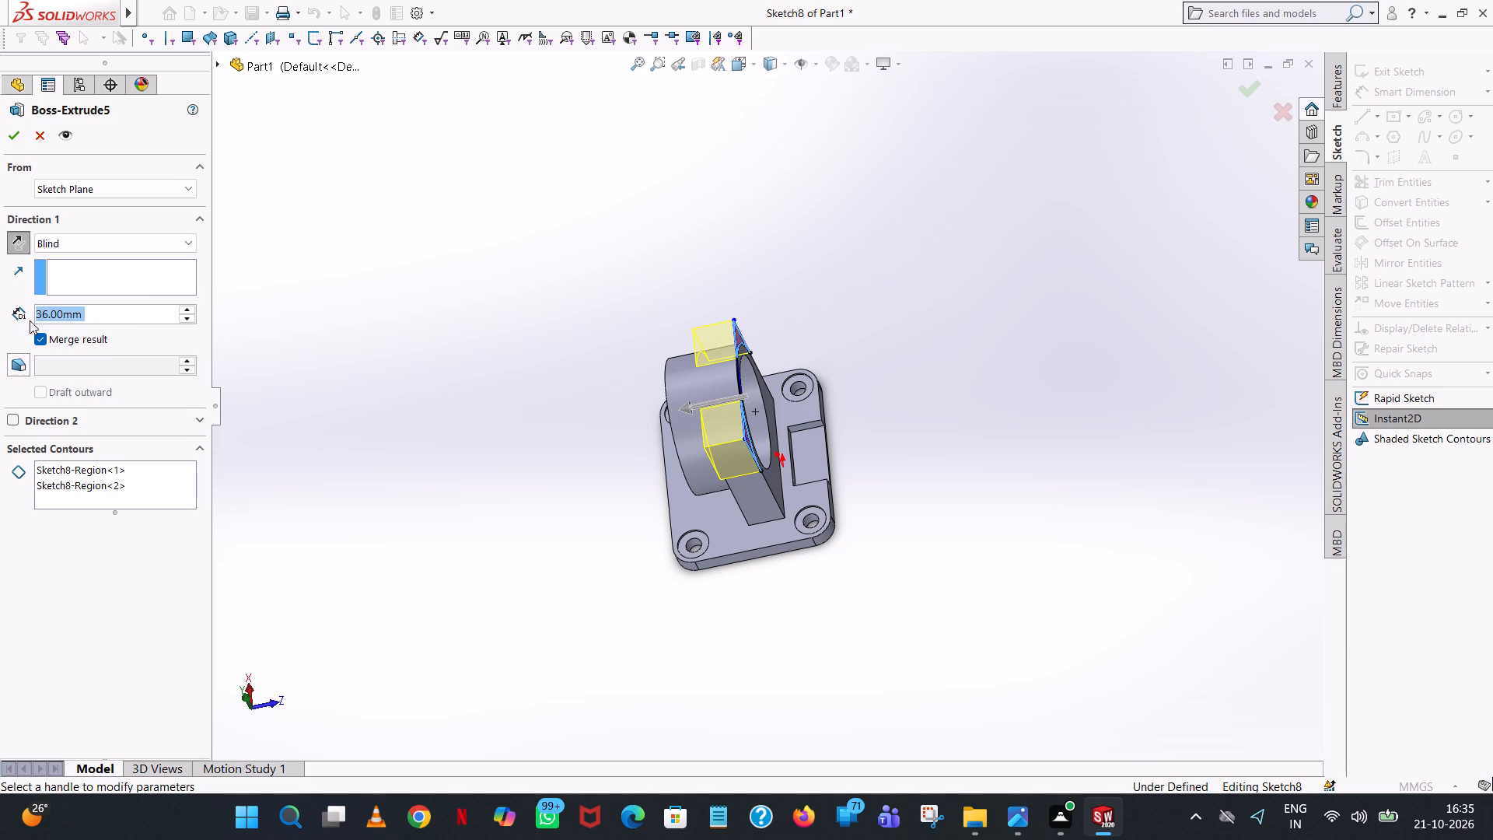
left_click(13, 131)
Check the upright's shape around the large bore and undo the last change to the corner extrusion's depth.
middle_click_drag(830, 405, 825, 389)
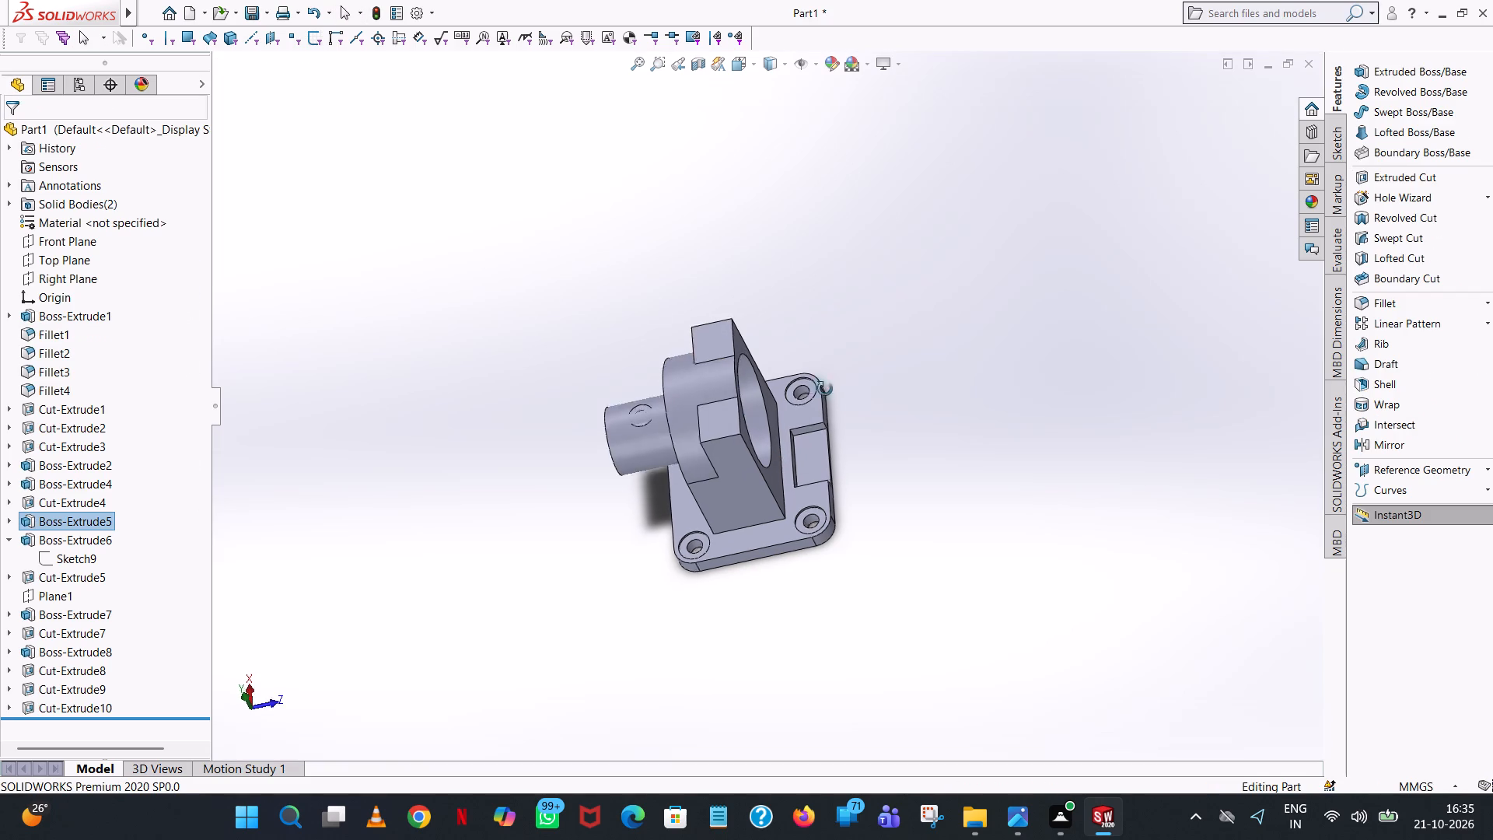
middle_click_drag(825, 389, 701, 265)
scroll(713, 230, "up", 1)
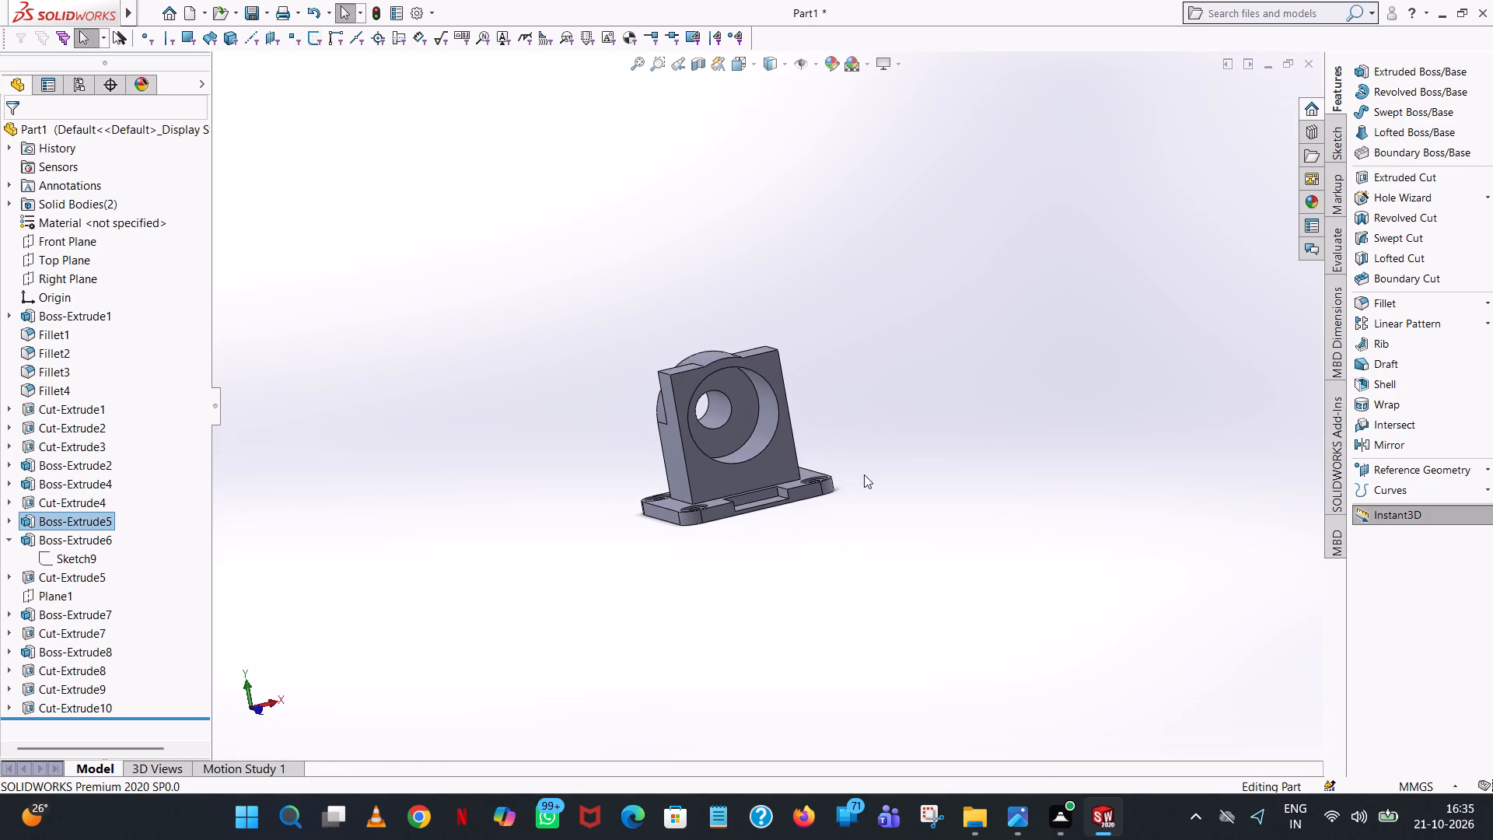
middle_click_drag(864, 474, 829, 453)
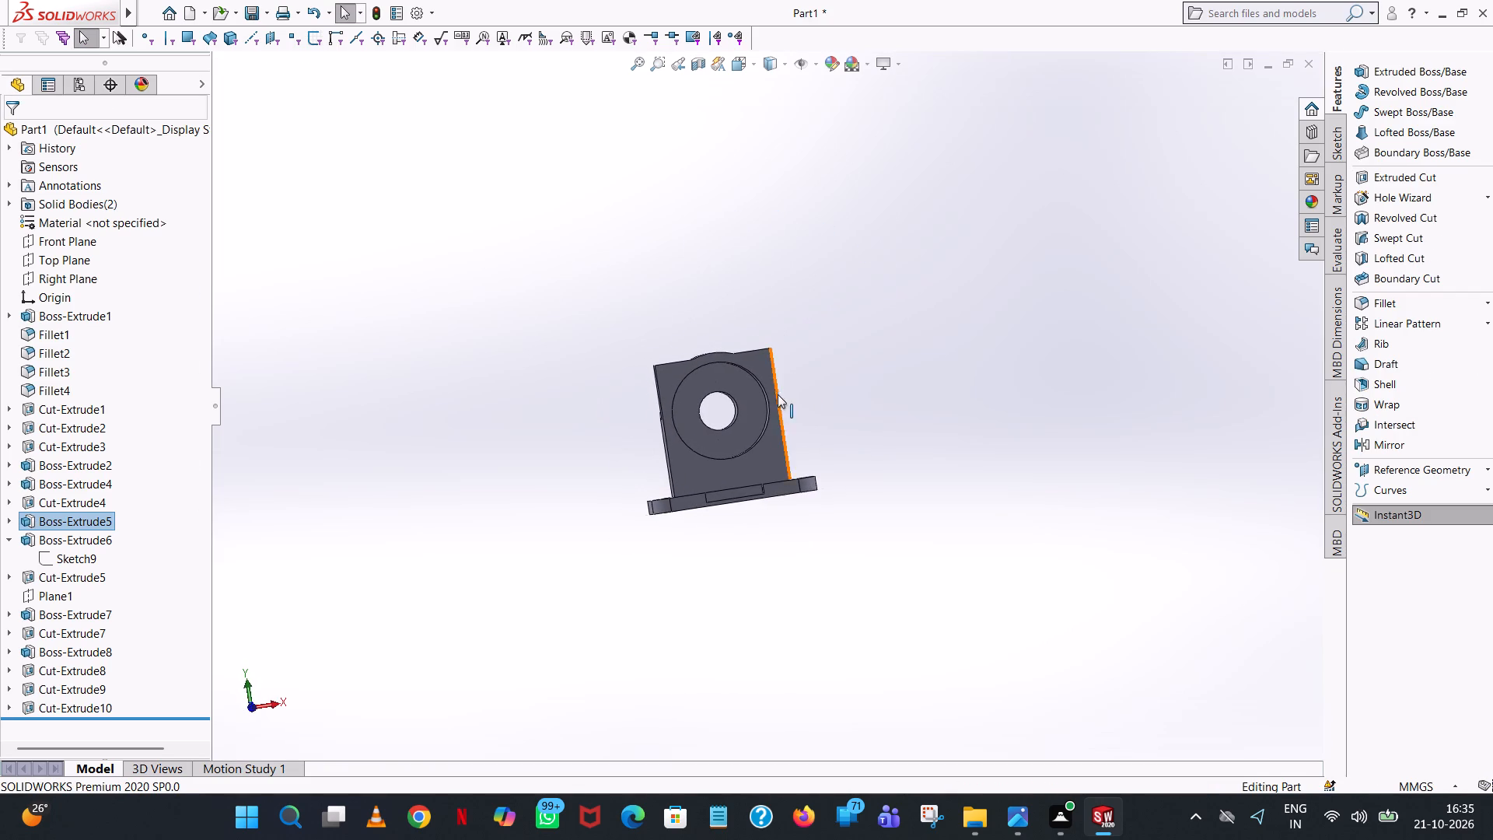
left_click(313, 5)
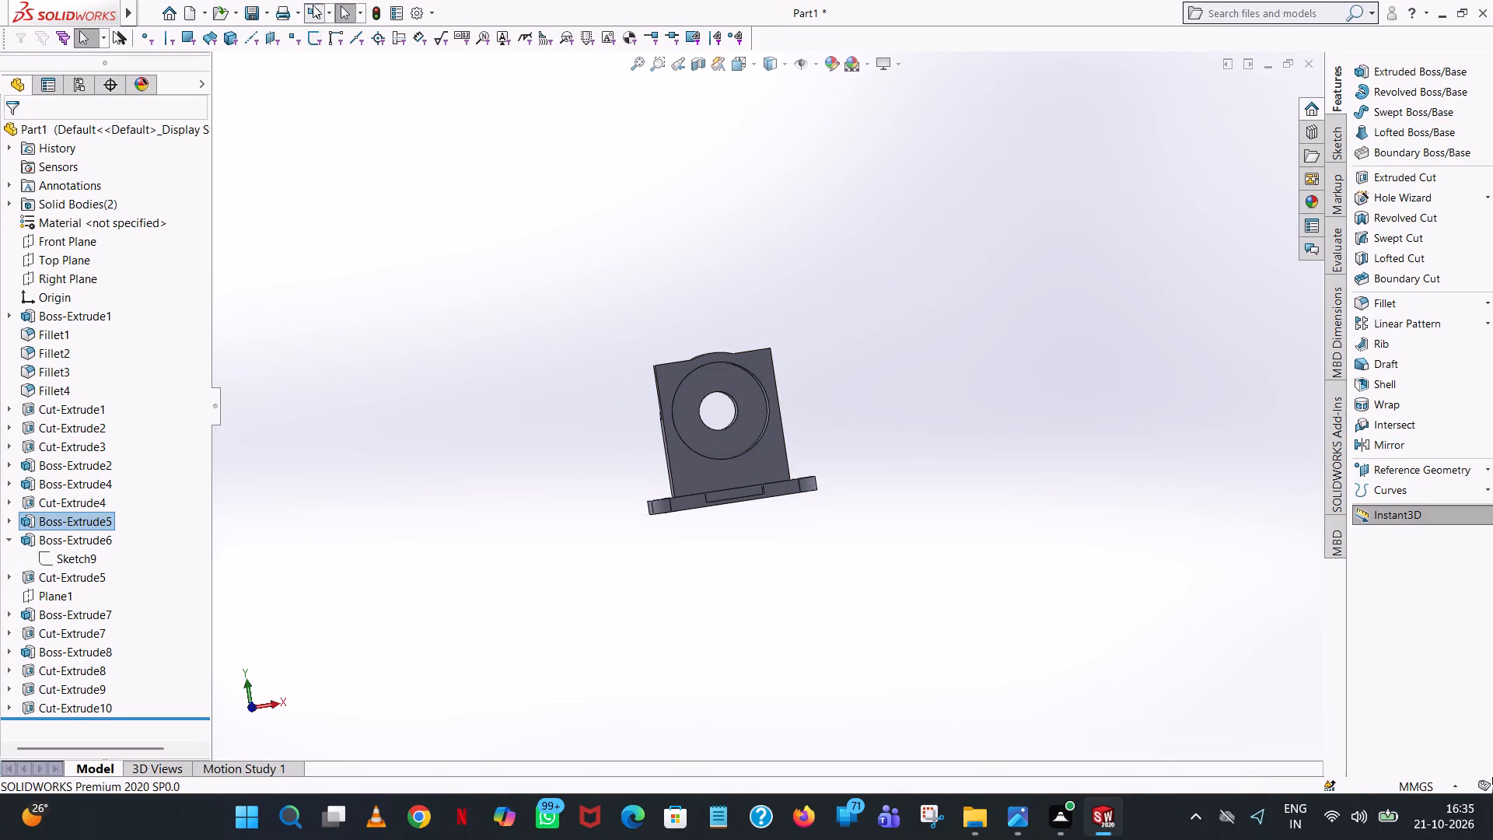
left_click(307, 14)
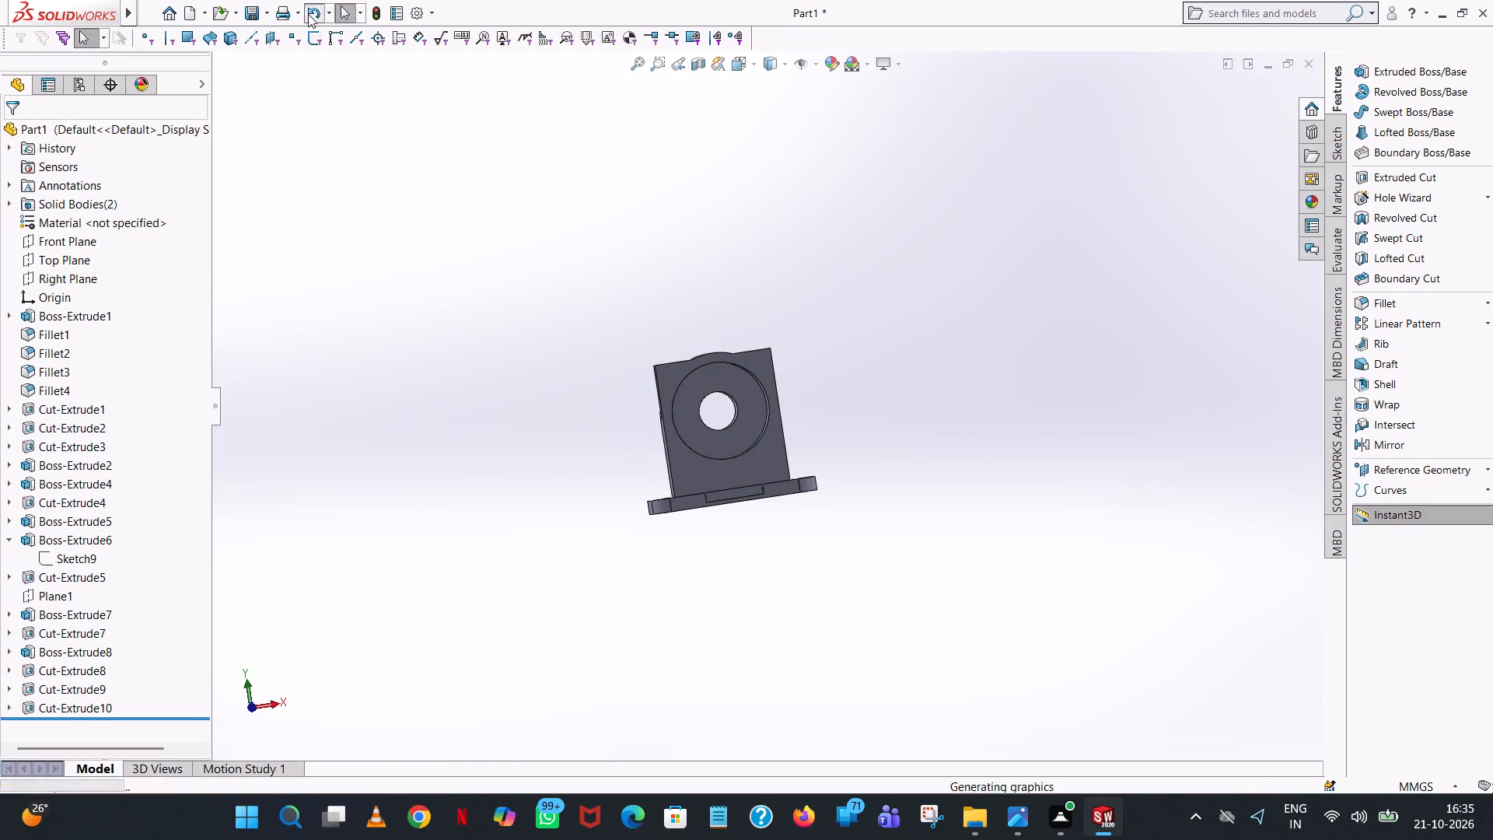
Examine the housing from several sides, then closely inspect where the upright meets the base plate.
scroll(628, 176, "up", 1)
middle_click_drag(628, 177, 809, 450)
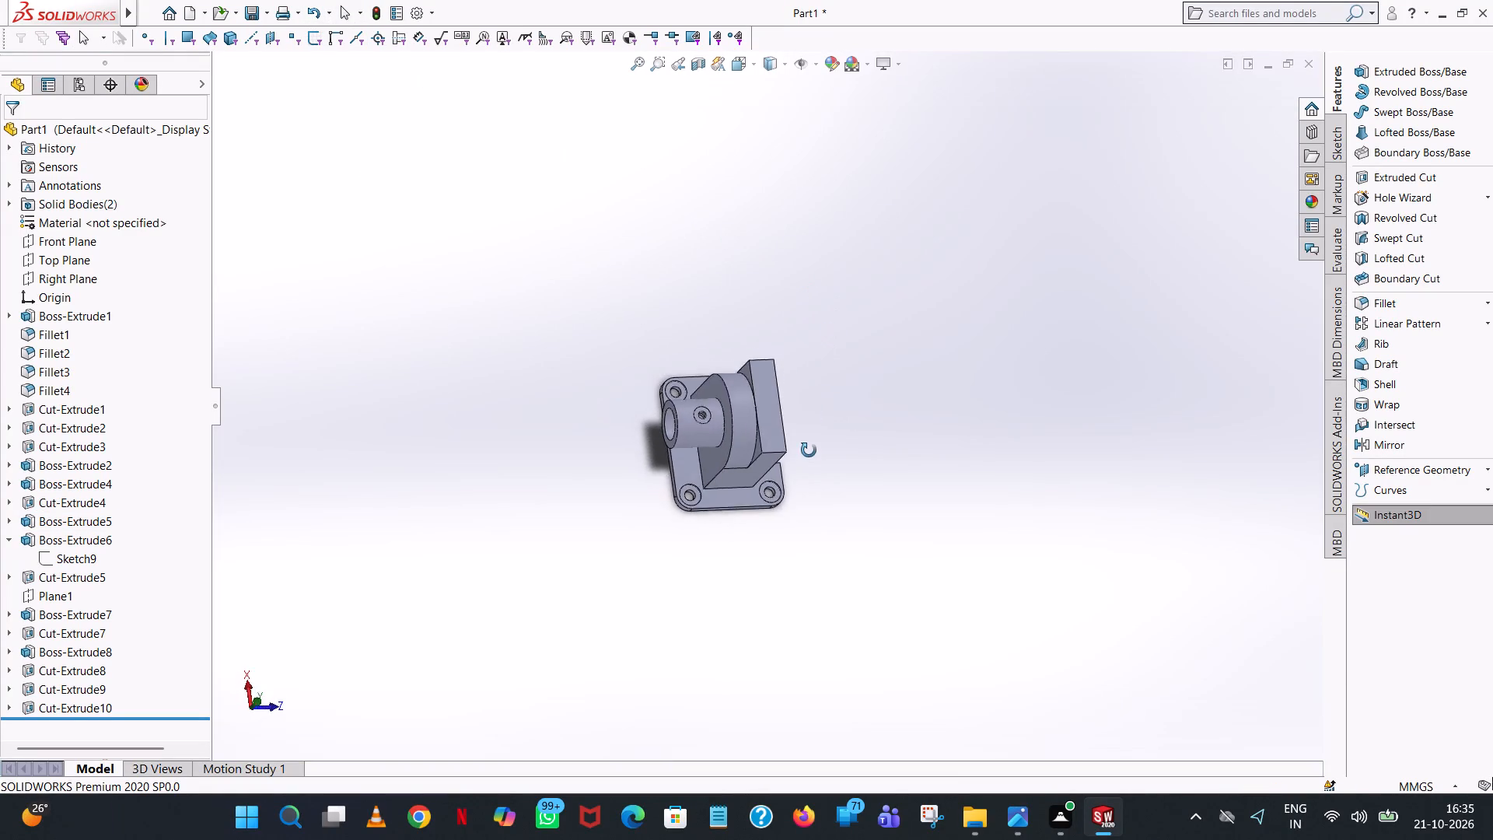
middle_click_drag(809, 450, 619, 263)
scroll(619, 263, "up", 1)
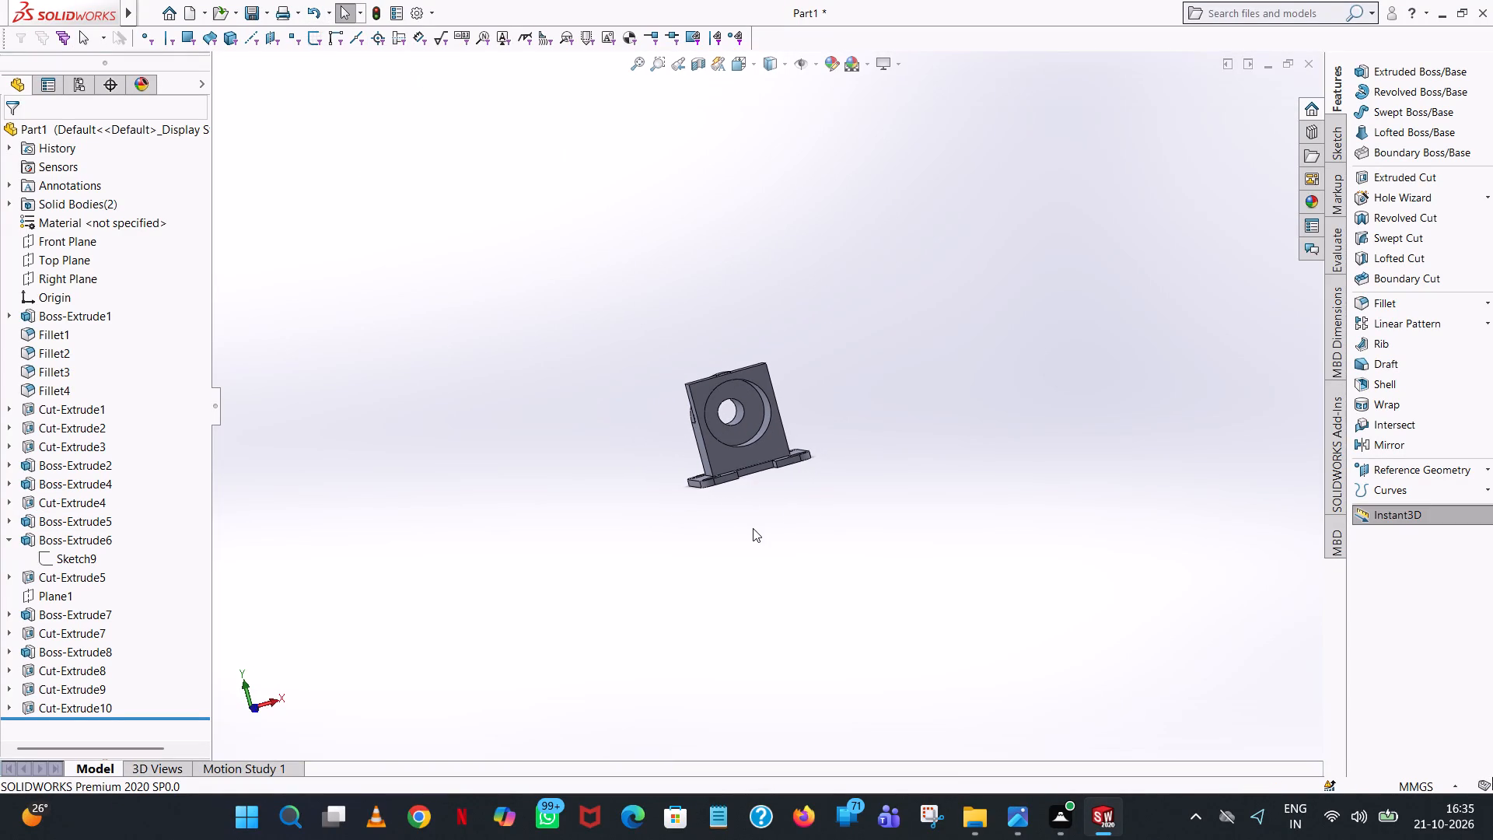
middle_click_drag(808, 499, 728, 489)
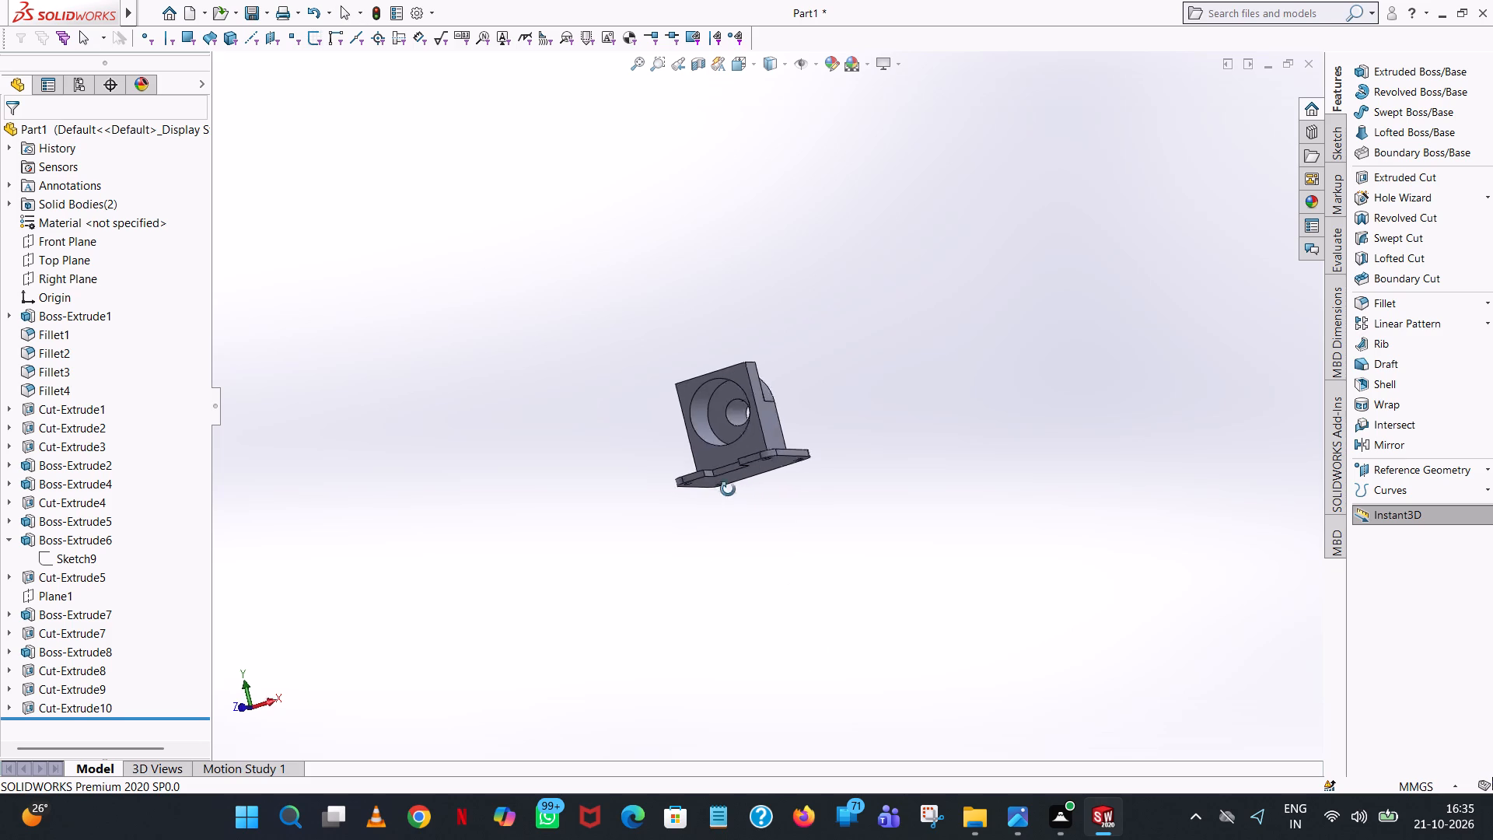
middle_click_drag(728, 489, 659, 562)
scroll(725, 481, "down", 7)
scroll(774, 415, "down", 6)
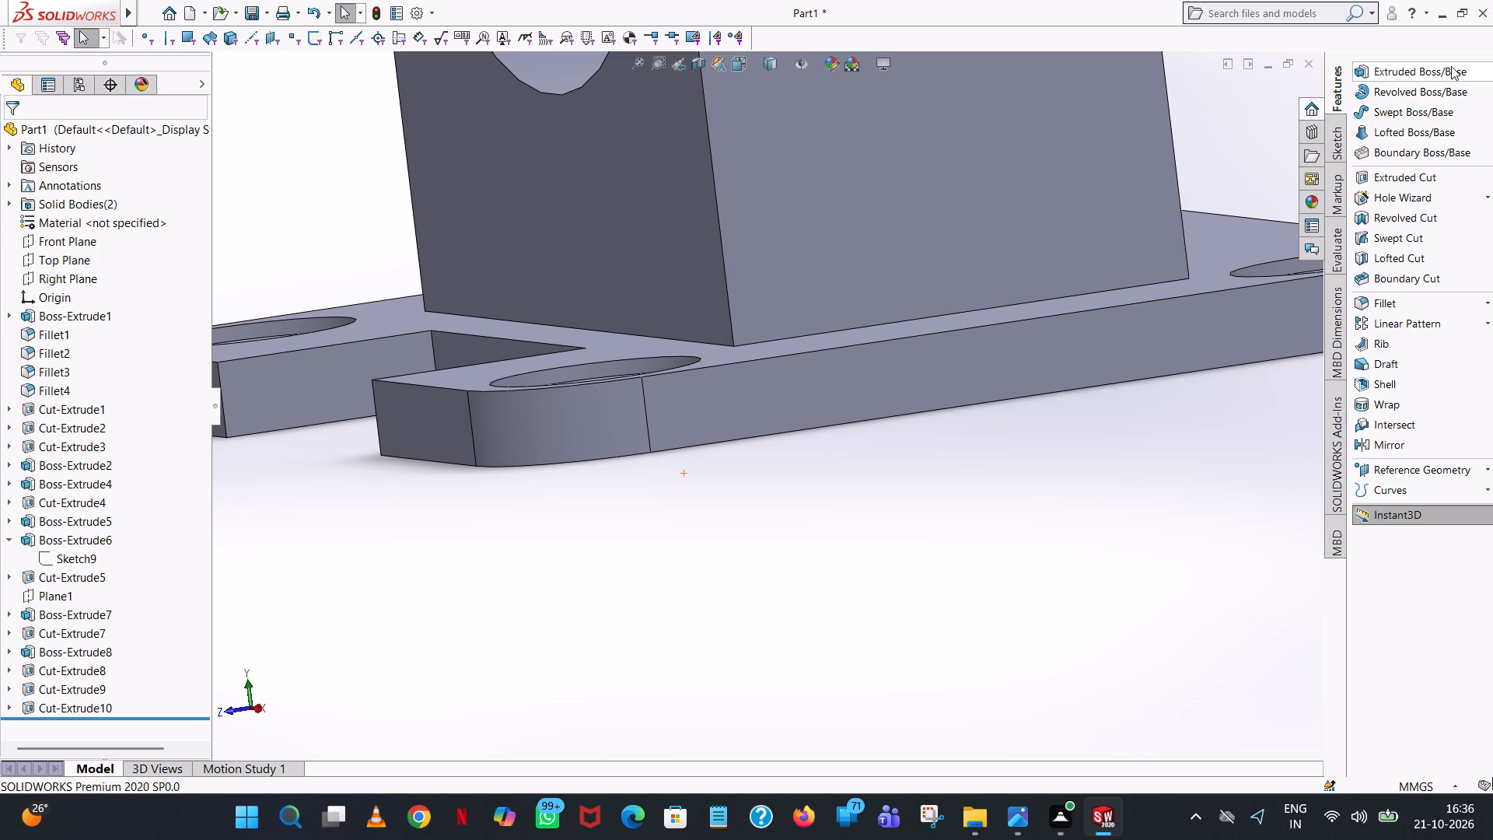
Start an extruded cut with a sketch on the upright's face containing the large bore, viewed normal to the sketch plane.
left_click(1389, 180)
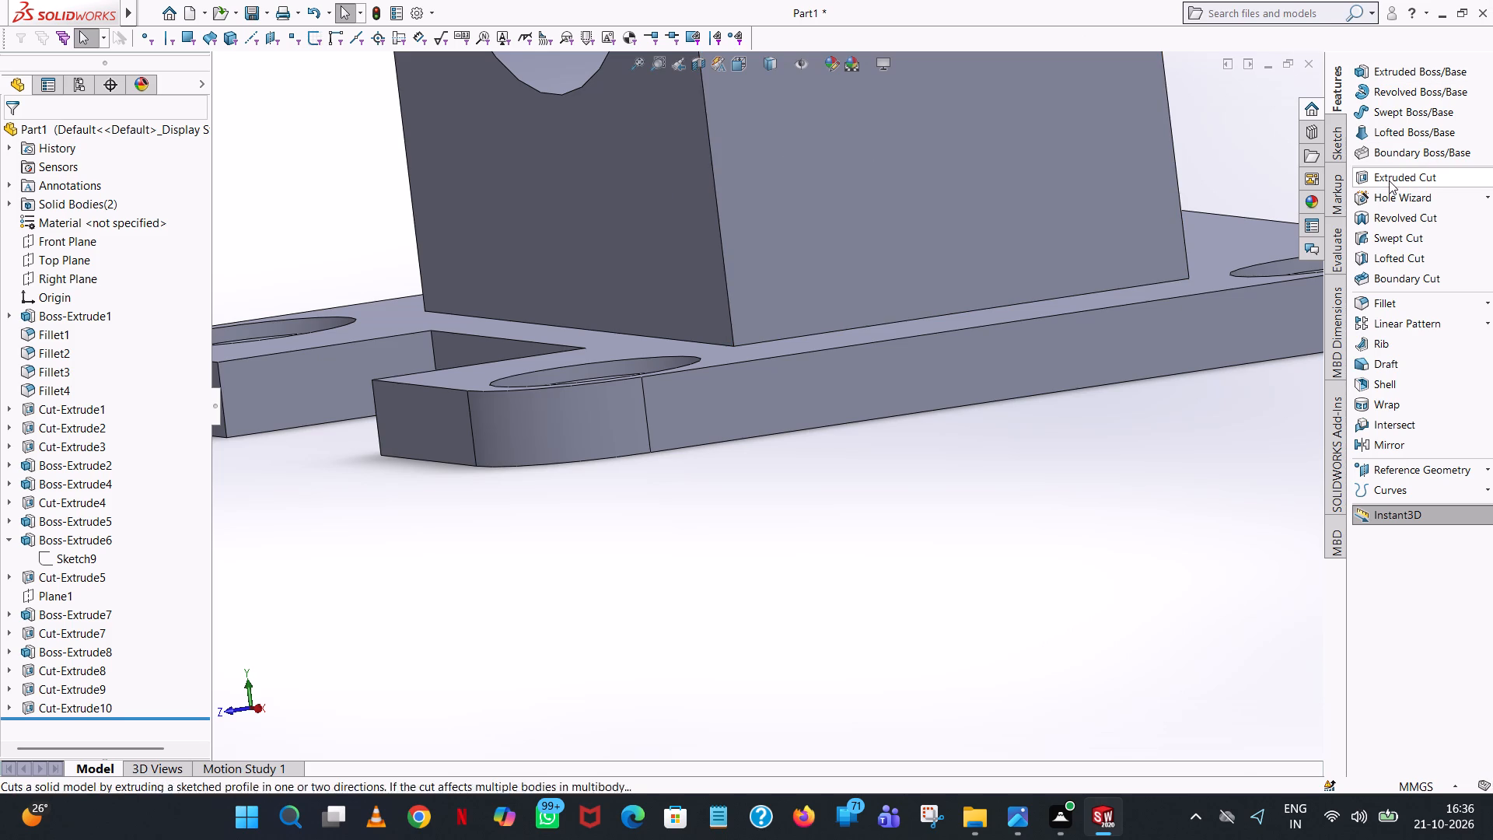
left_click(662, 250)
middle_click_drag(402, 254, 460, 247)
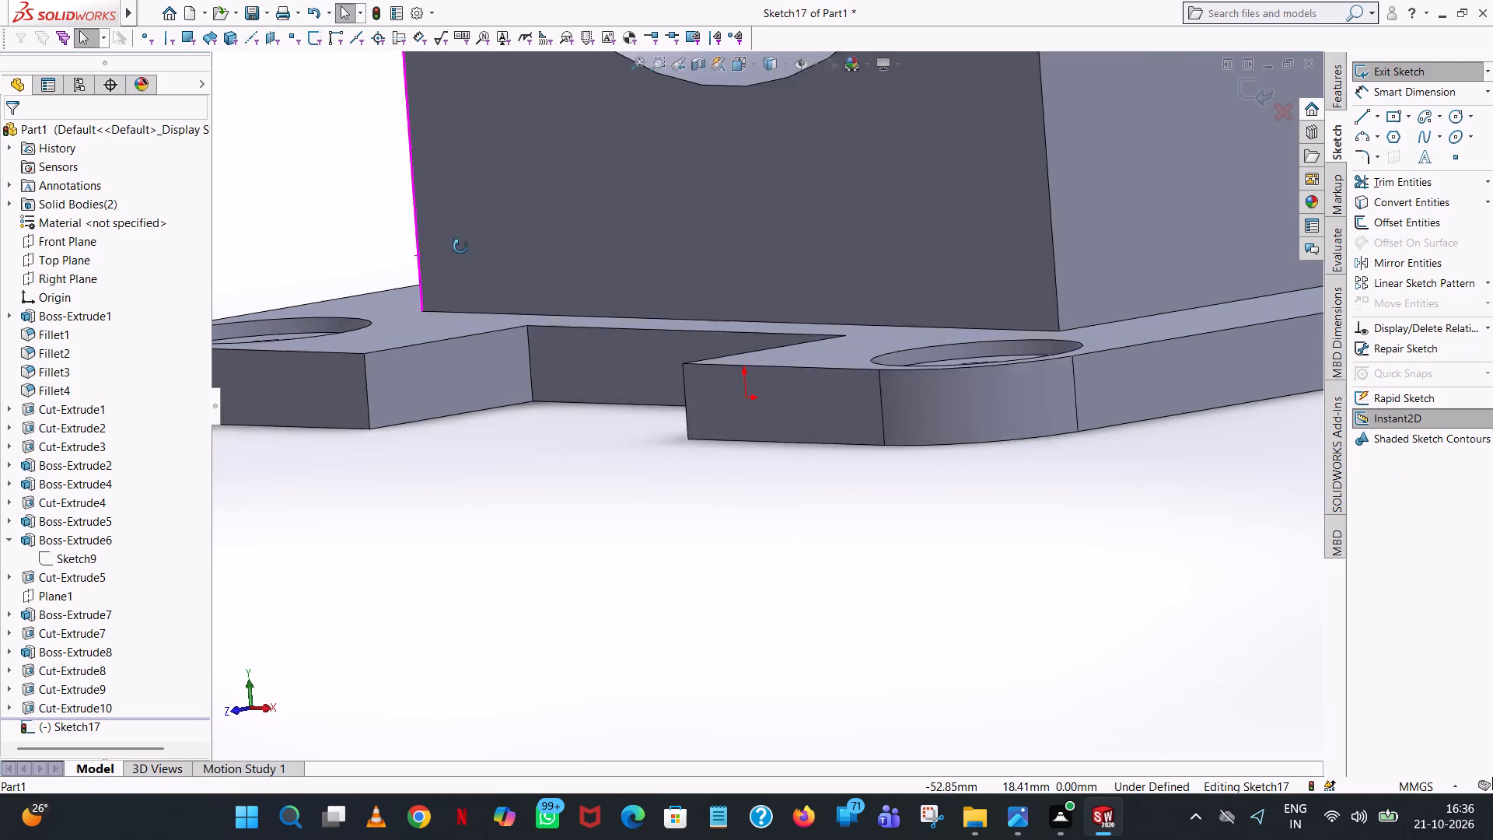
middle_click_drag(460, 247, 527, 308)
scroll(479, 245, "down", 1)
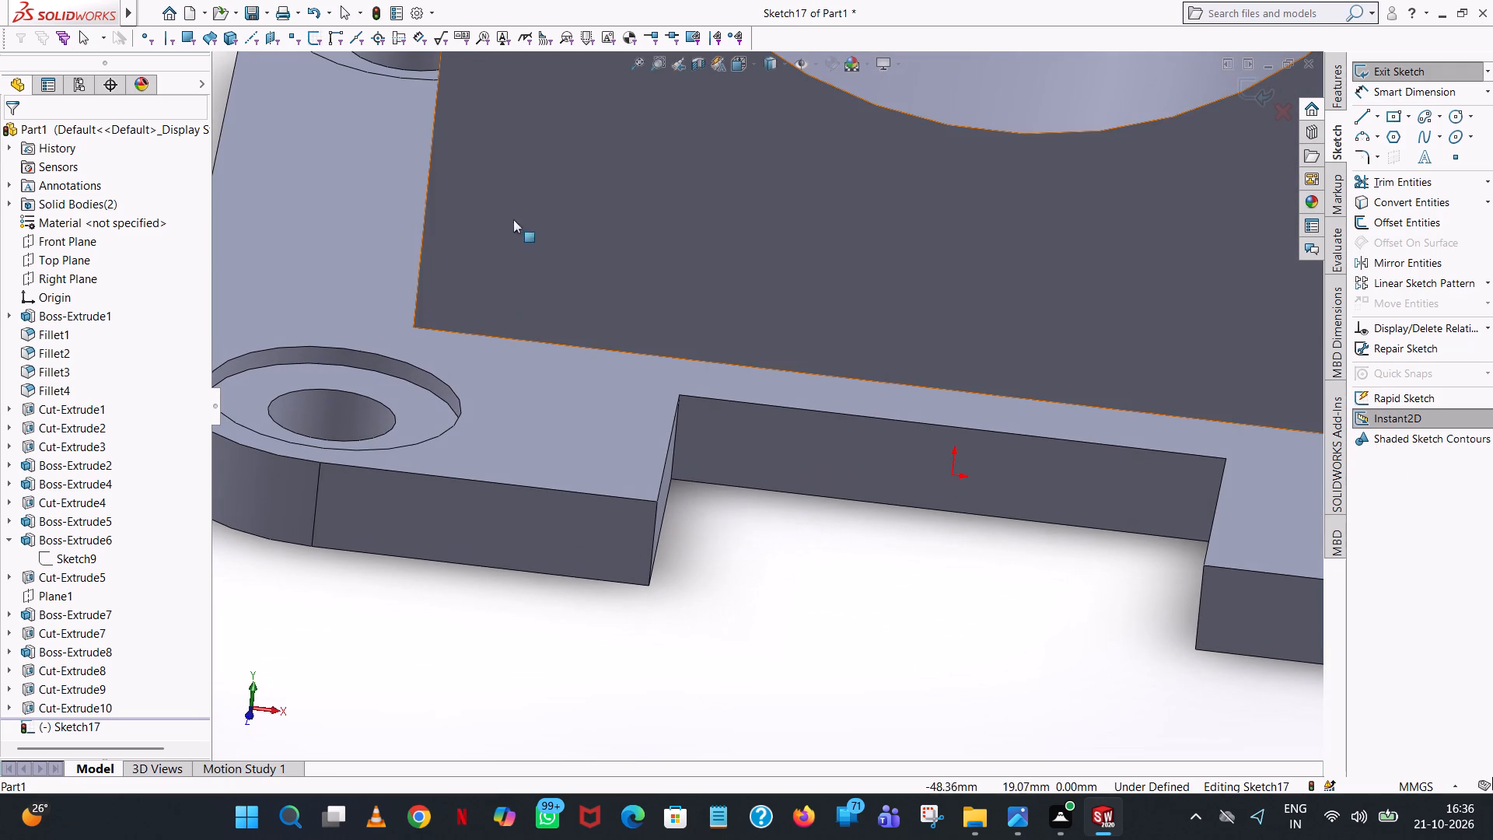
left_click(754, 57)
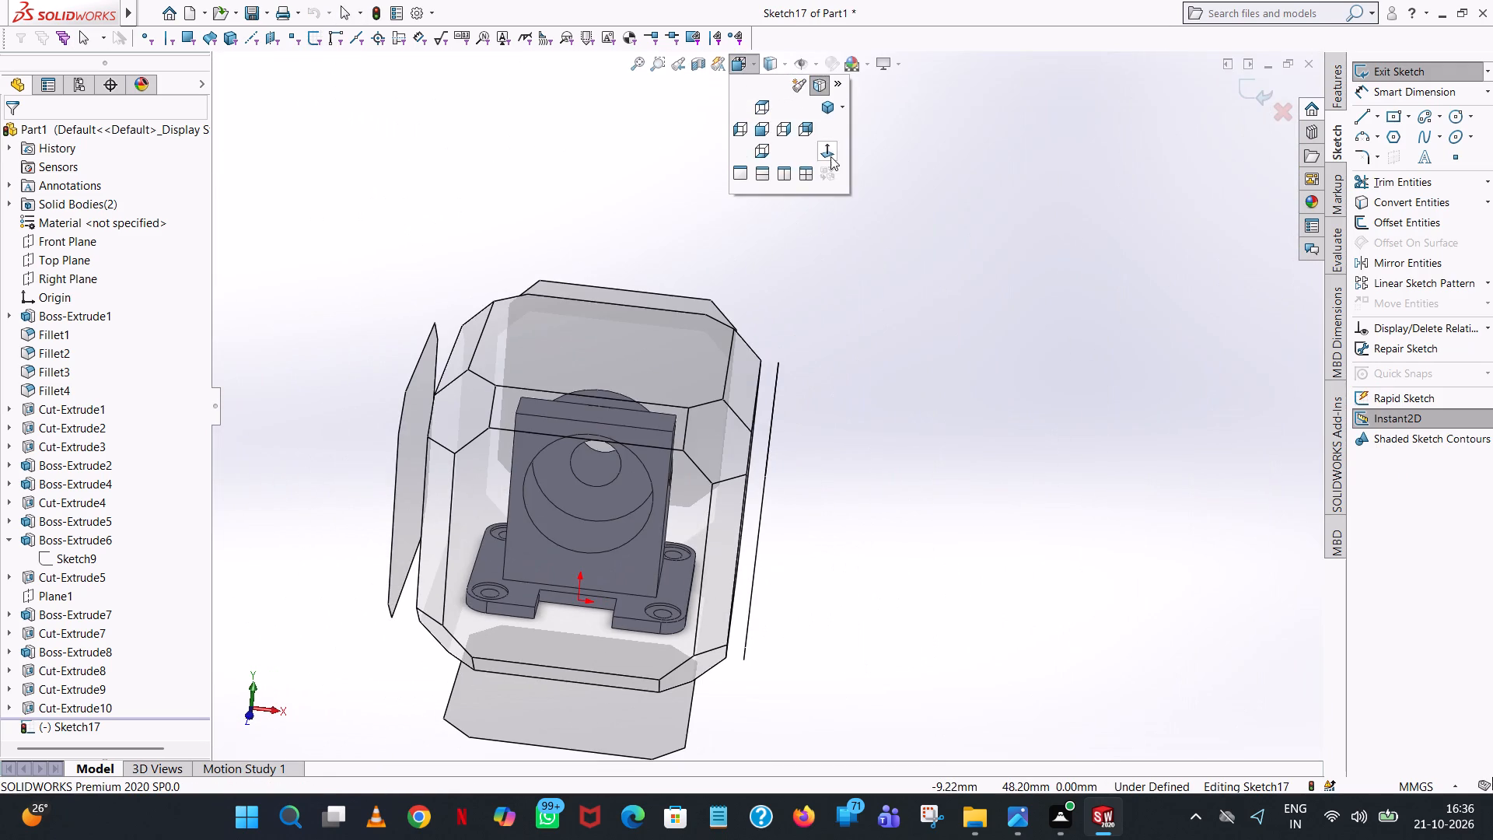
left_click(830, 156)
scroll(975, 229, "up", 6)
scroll(846, 271, "up", 3)
scroll(847, 271, "down", 2)
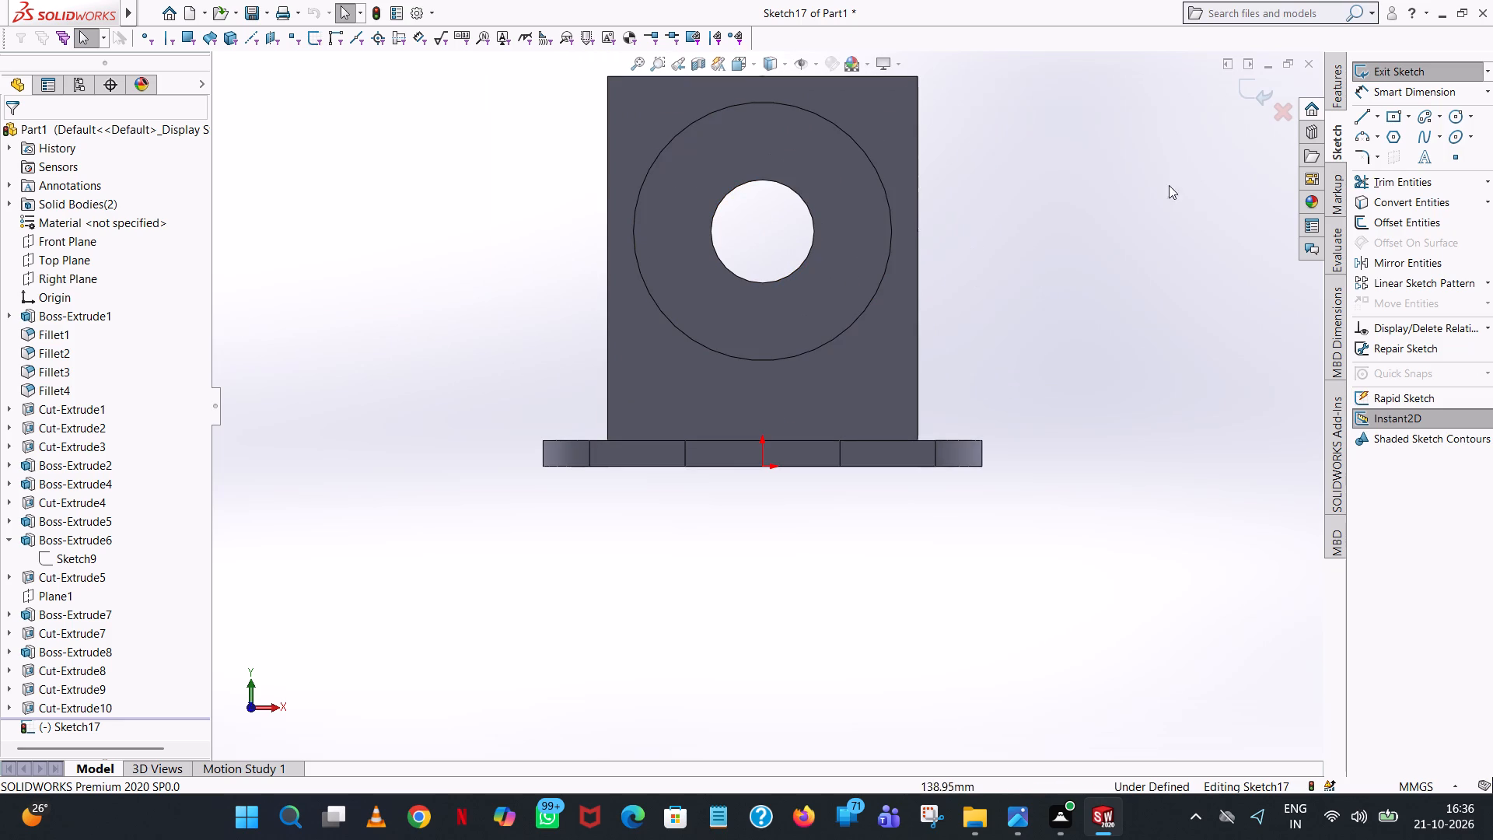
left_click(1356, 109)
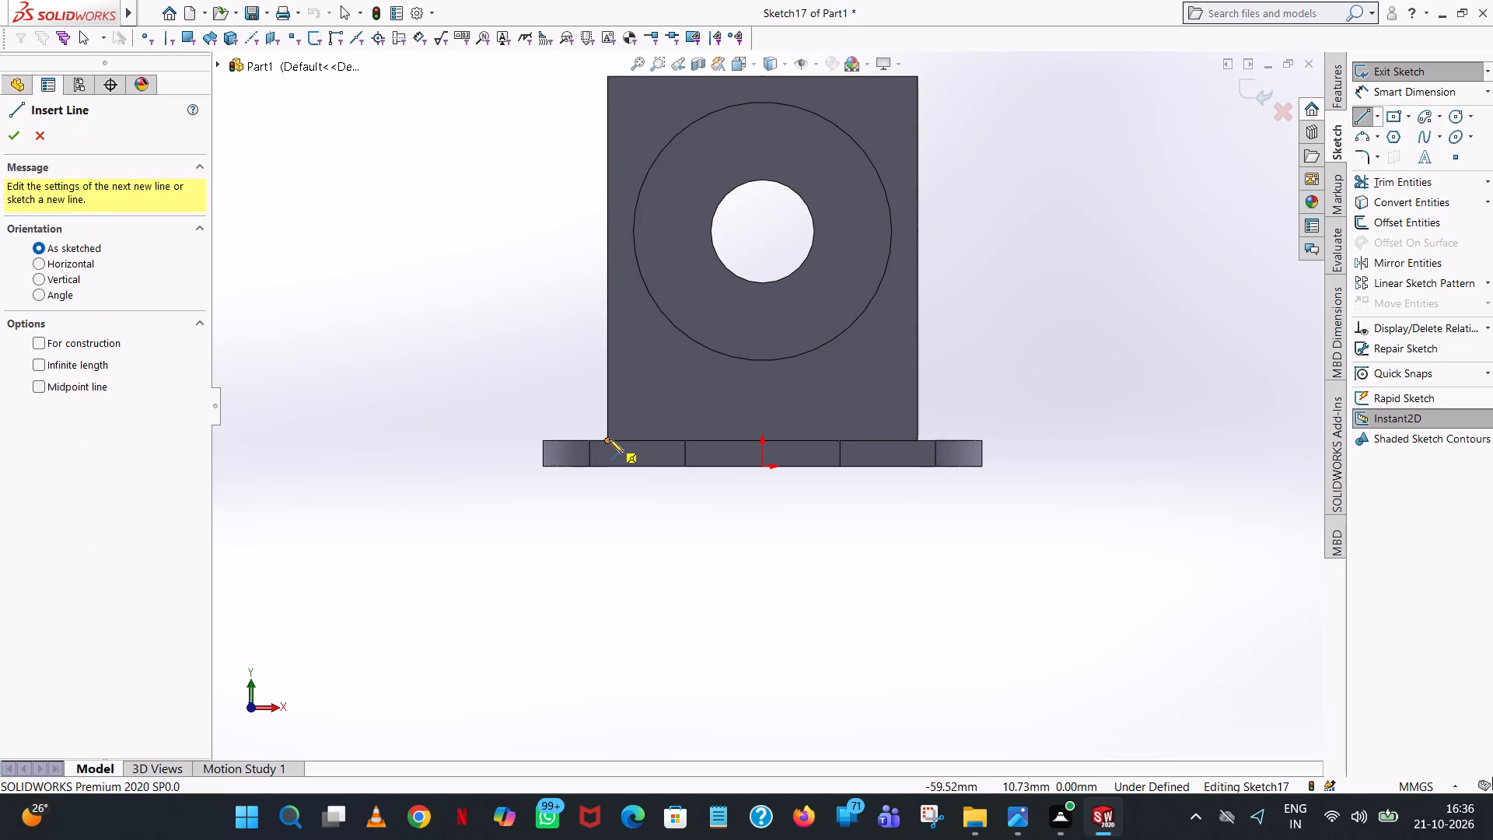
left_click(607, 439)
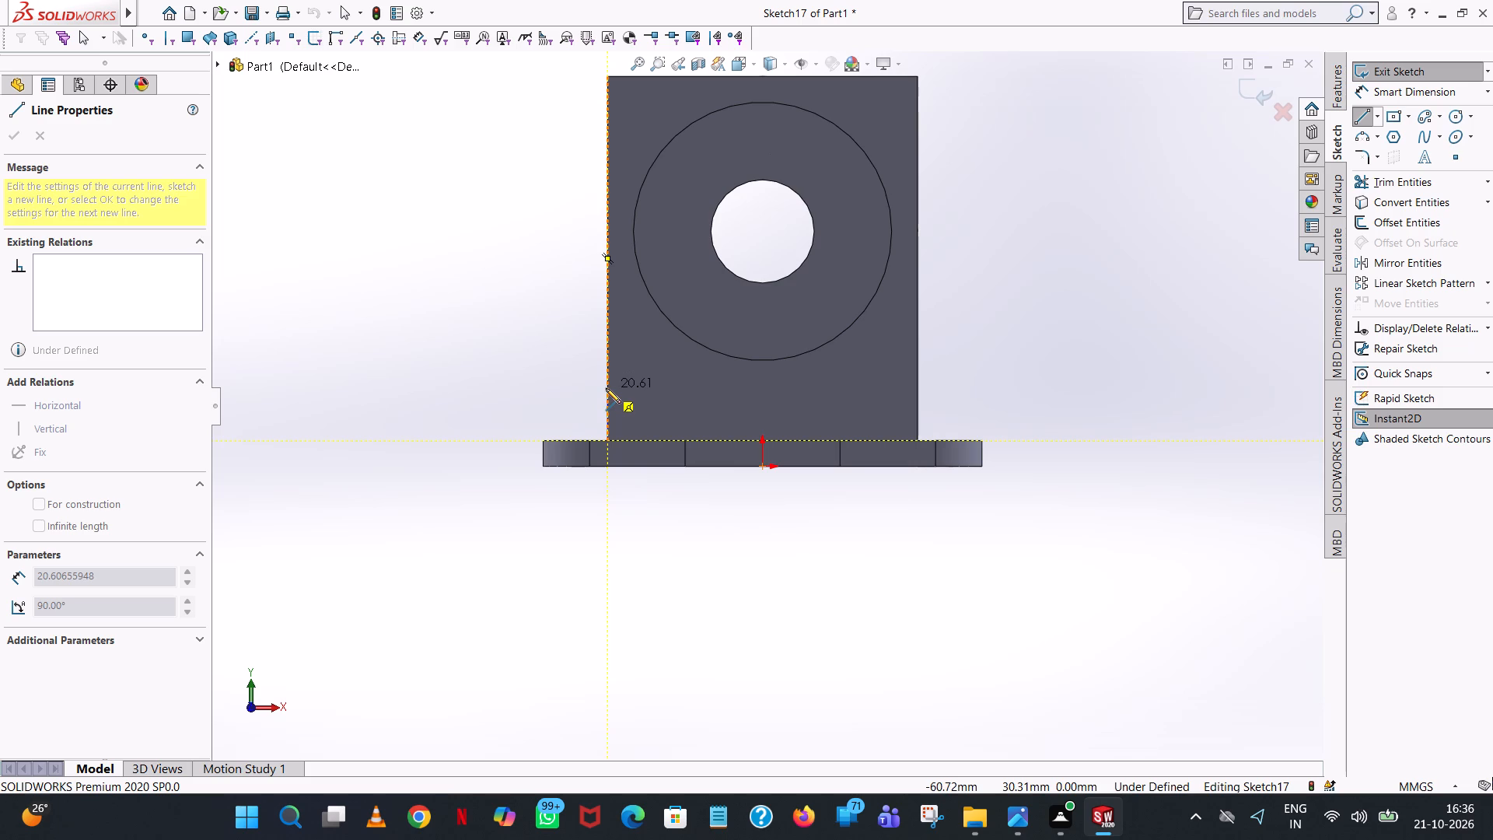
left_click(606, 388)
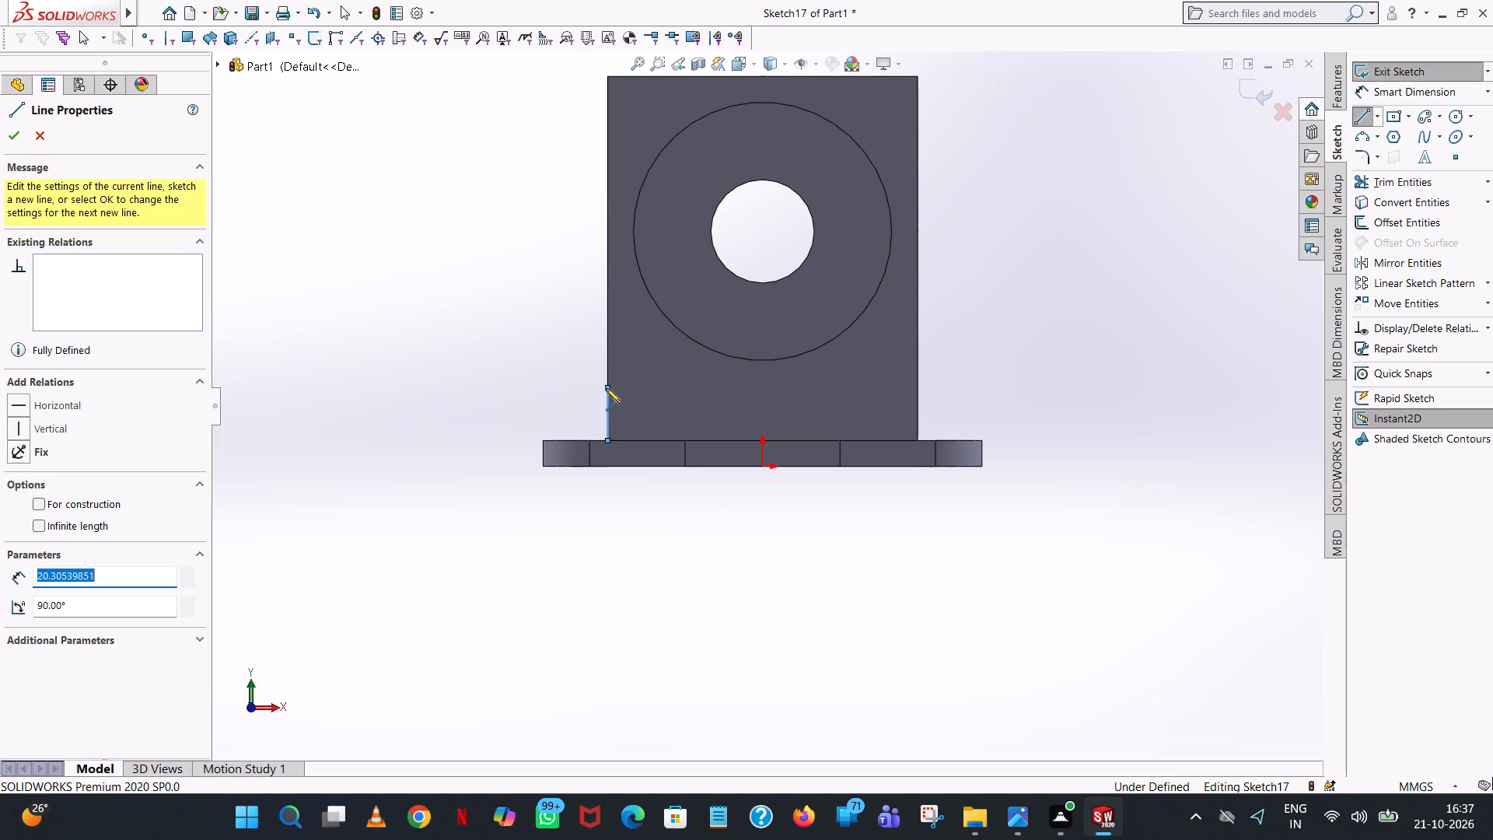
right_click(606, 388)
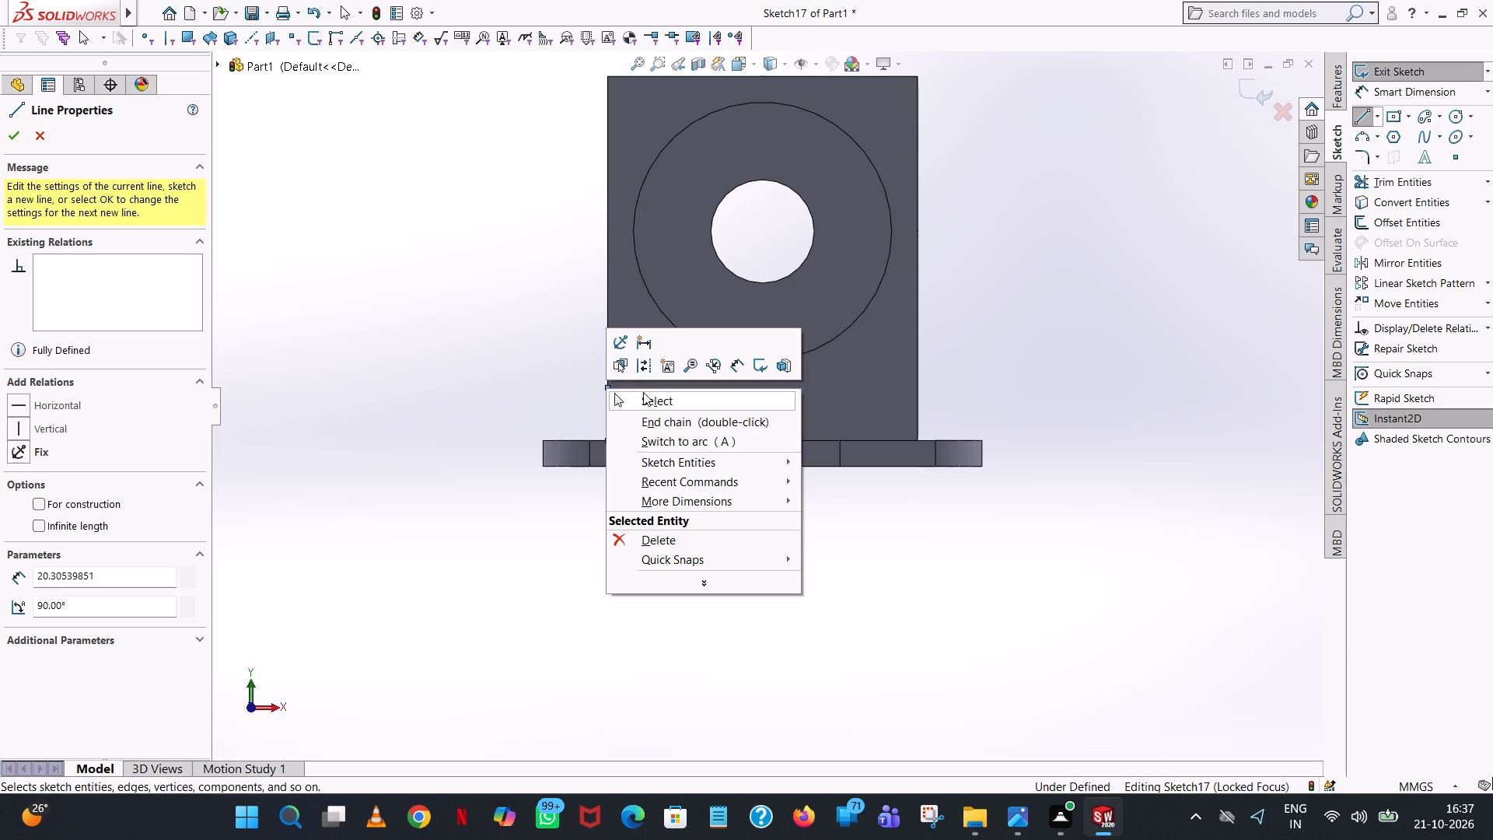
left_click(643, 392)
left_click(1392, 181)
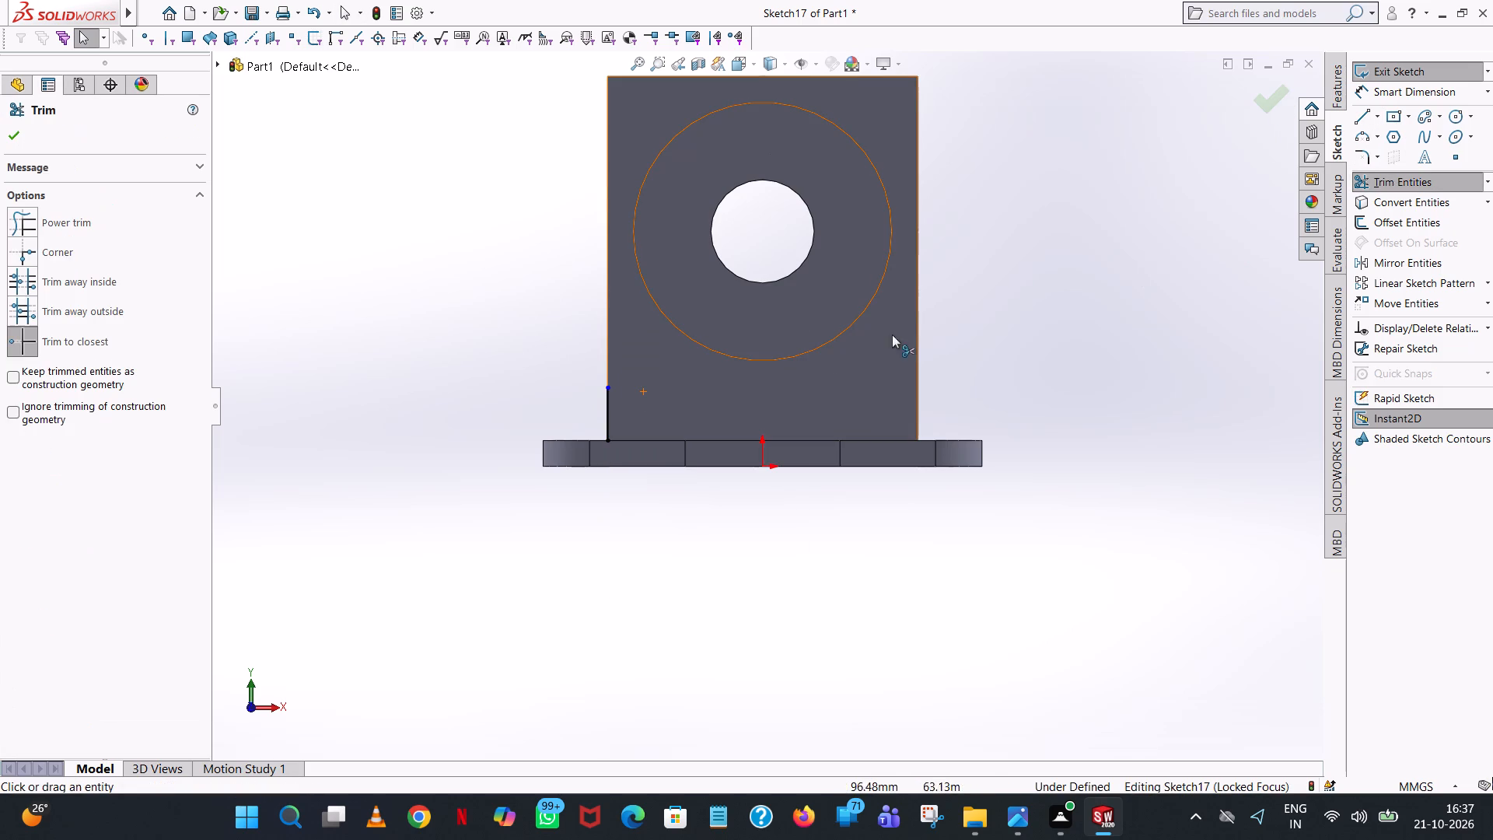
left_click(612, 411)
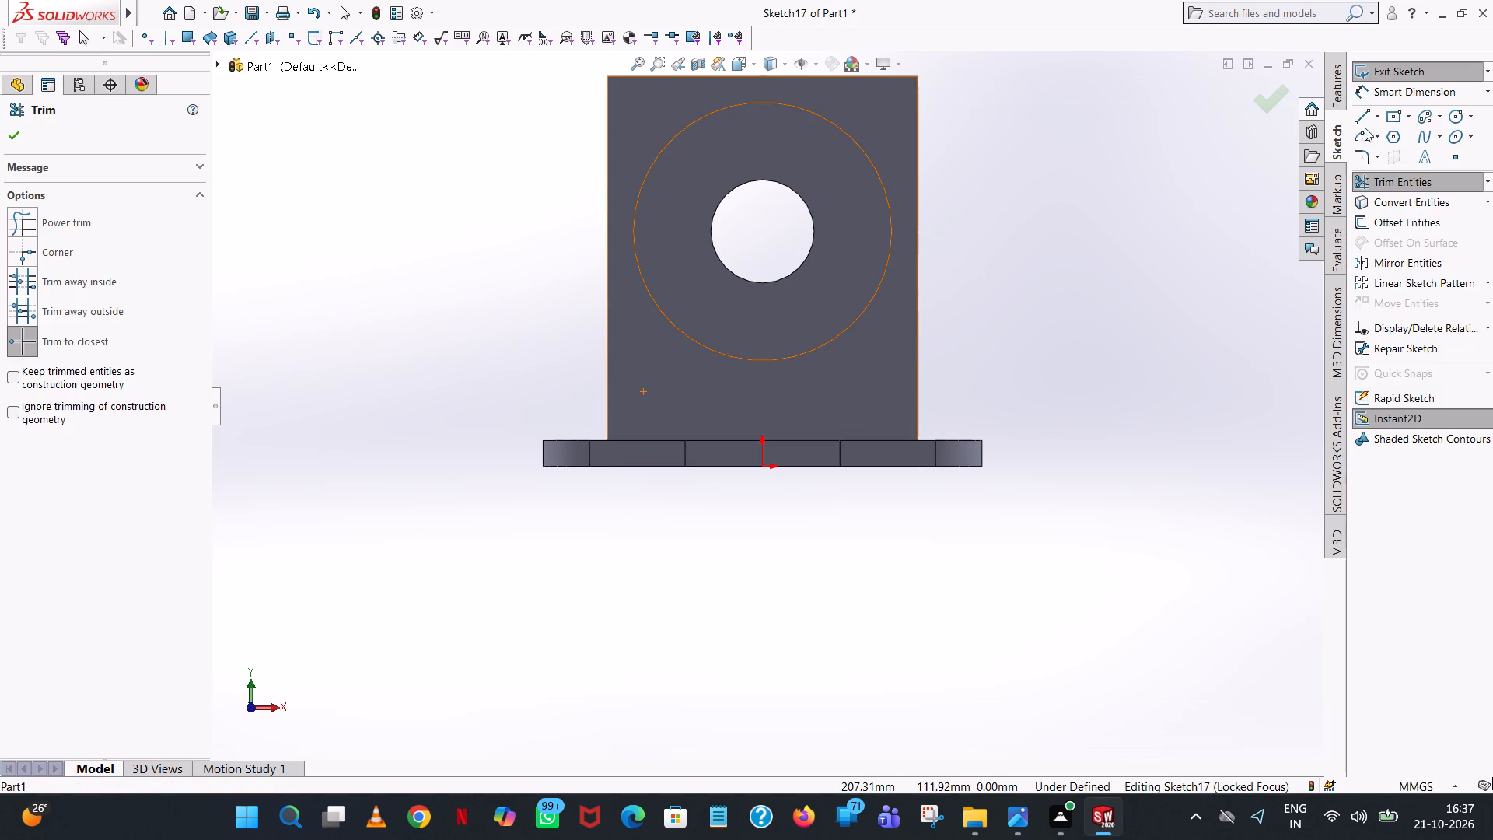
Sketch a closed rectangle 120 mm wide and 21 mm high across the upright's lower end, directly above the base plate.
left_click(1362, 112)
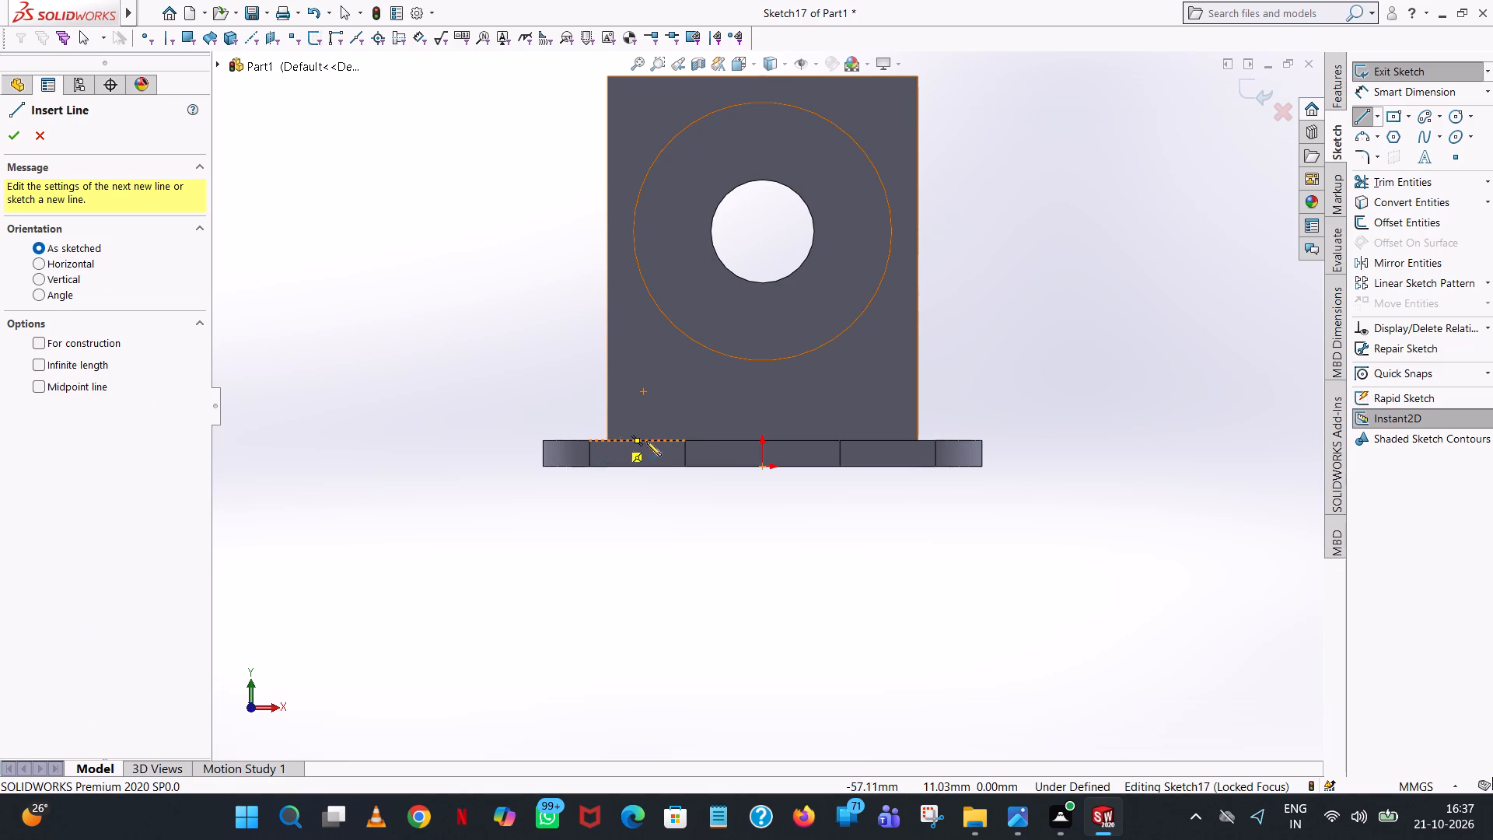
left_click(915, 442)
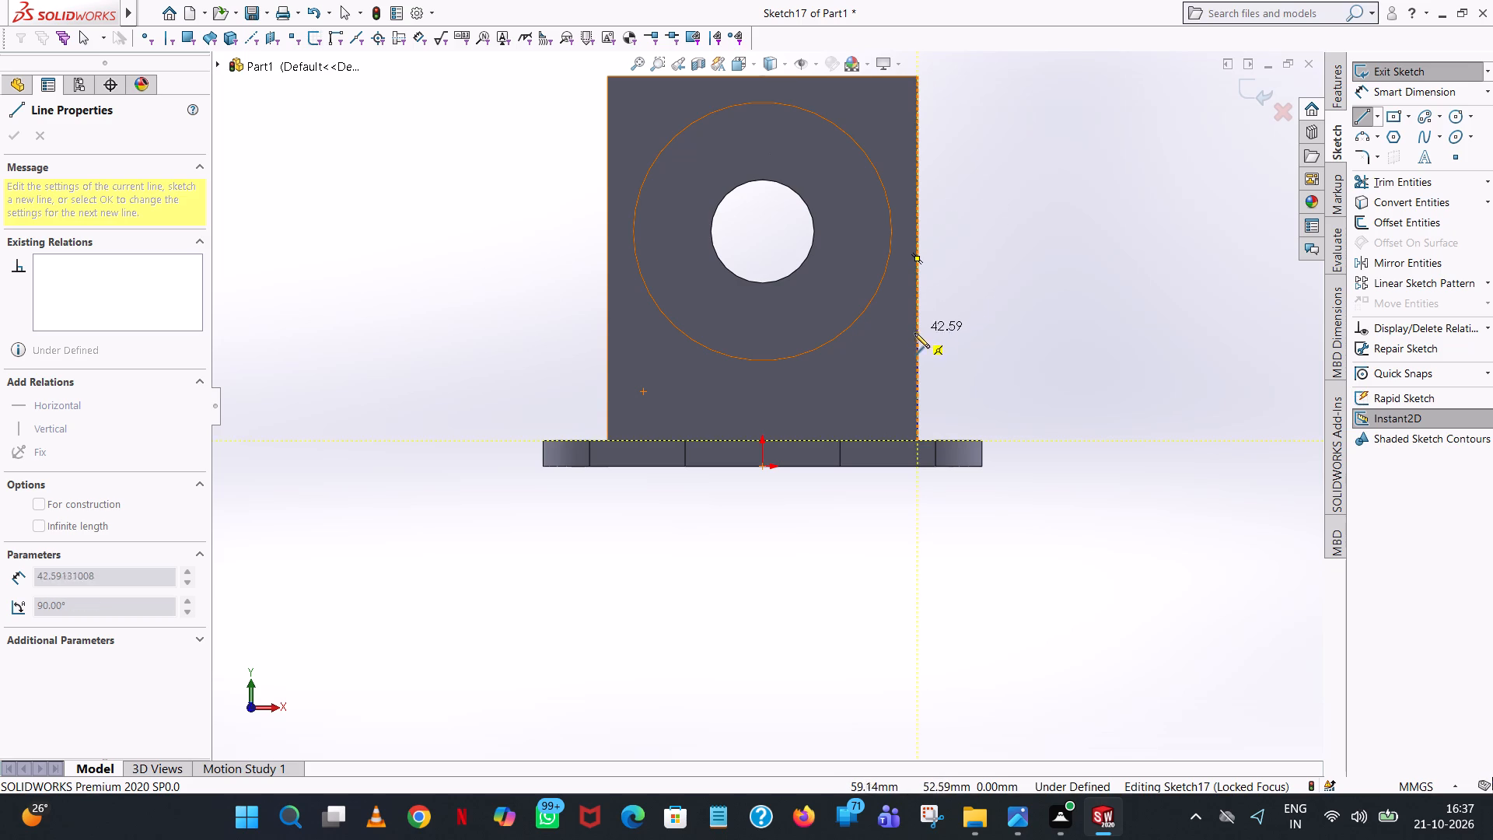
left_click(916, 388)
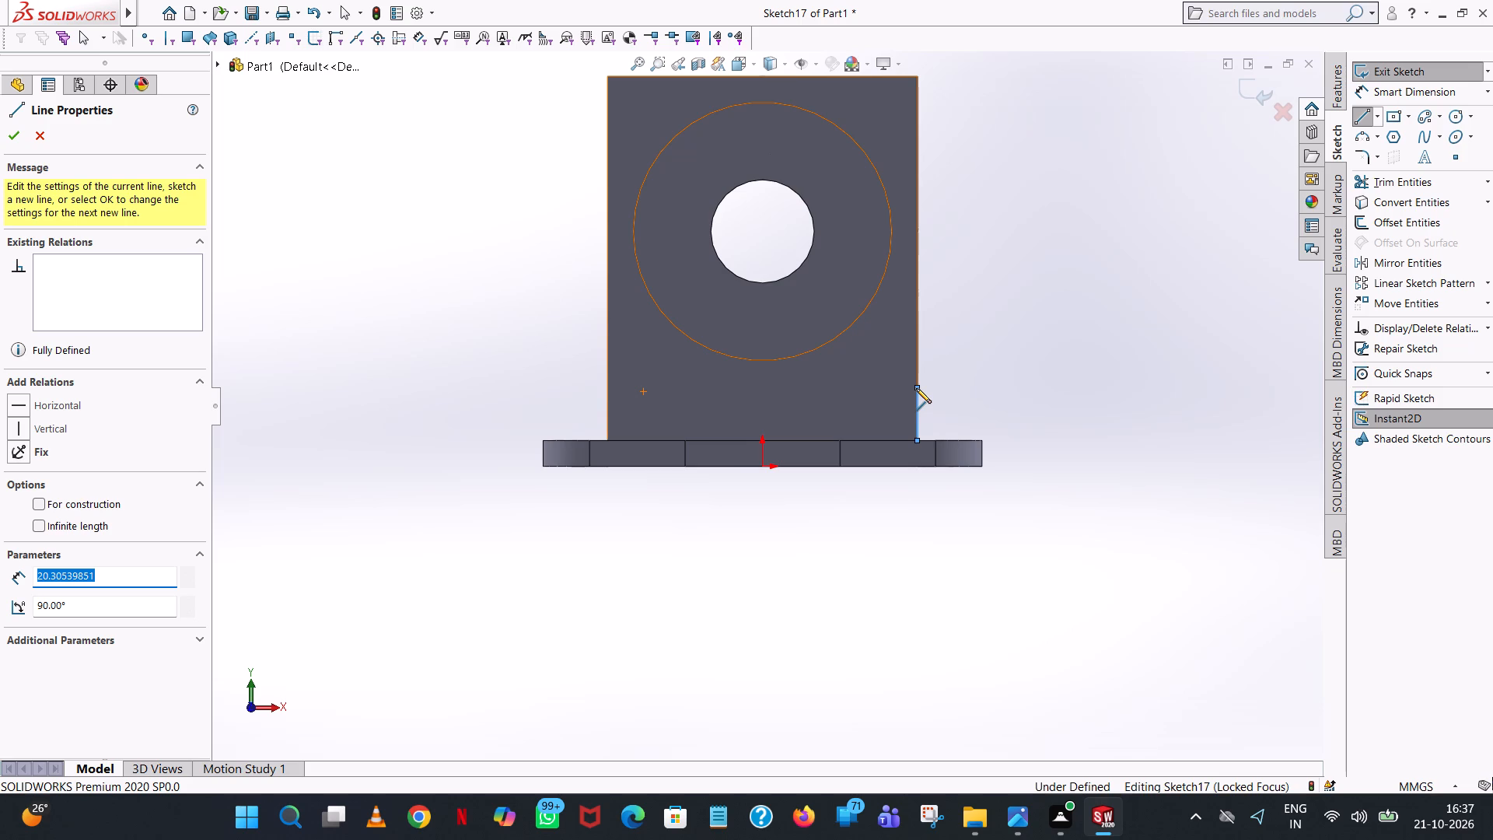
type("21")
key("Return")
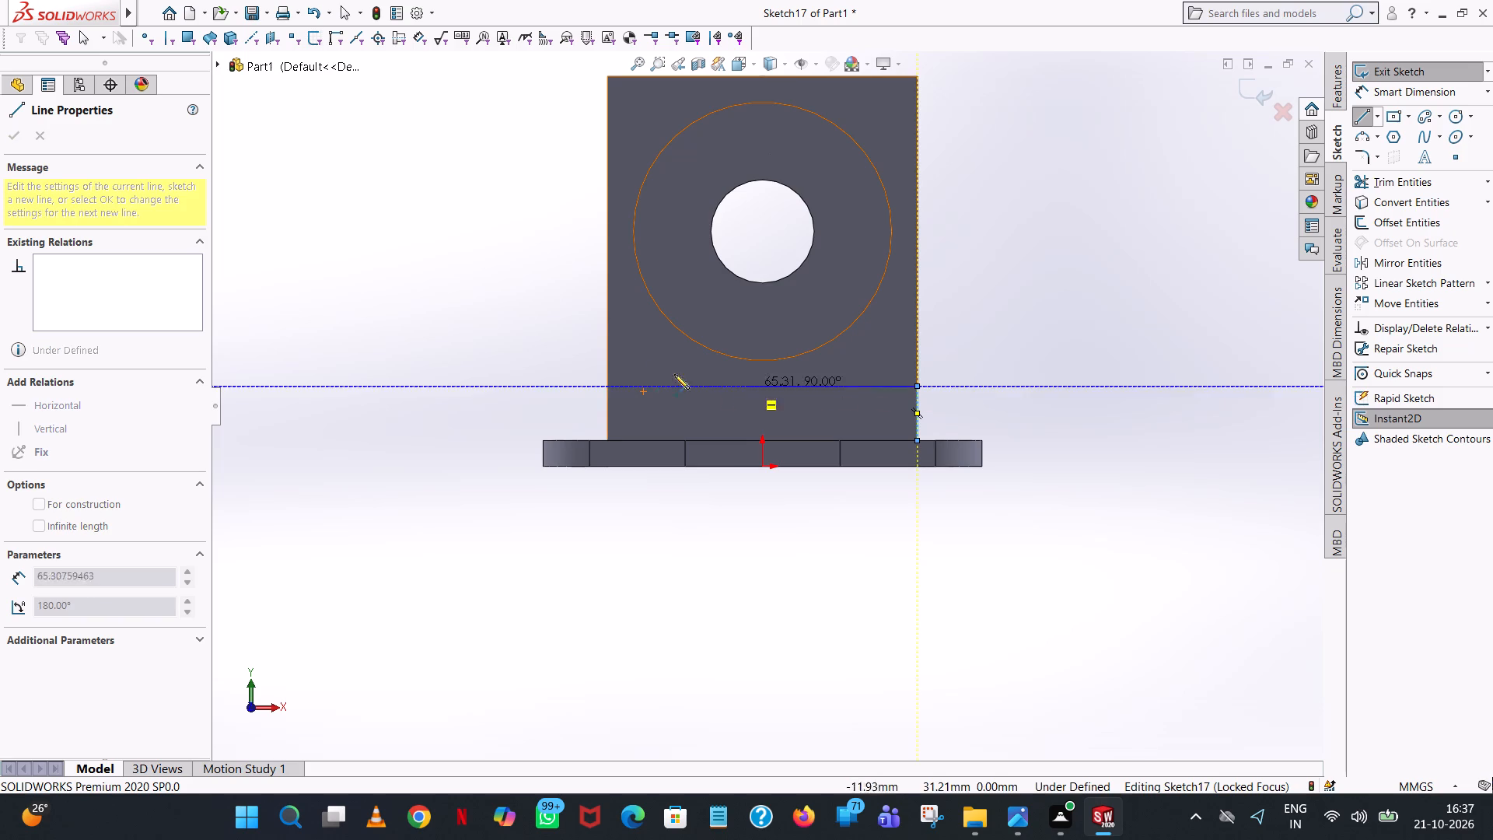
left_click(608, 387)
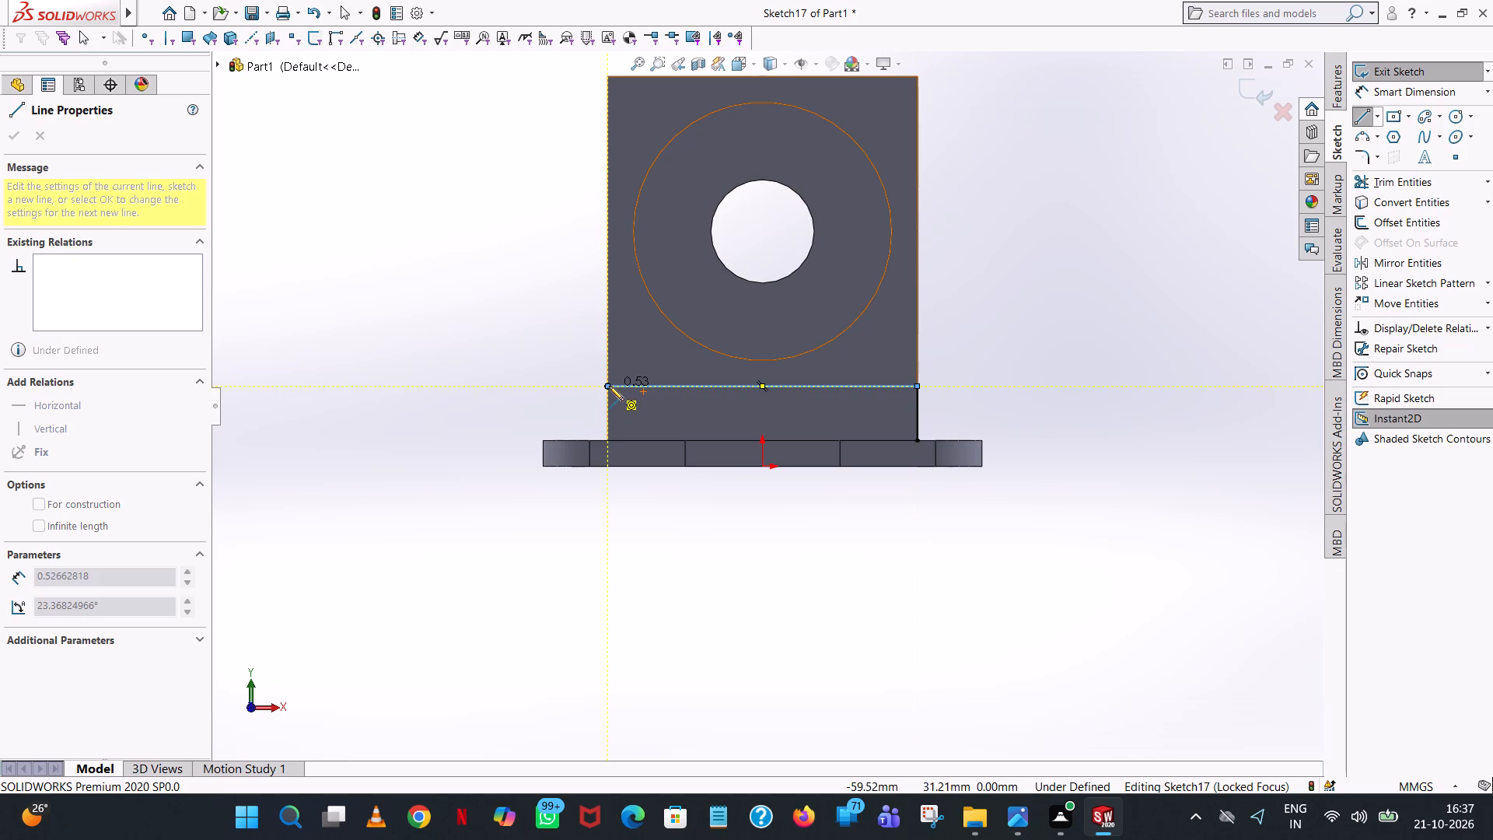
left_click(607, 440)
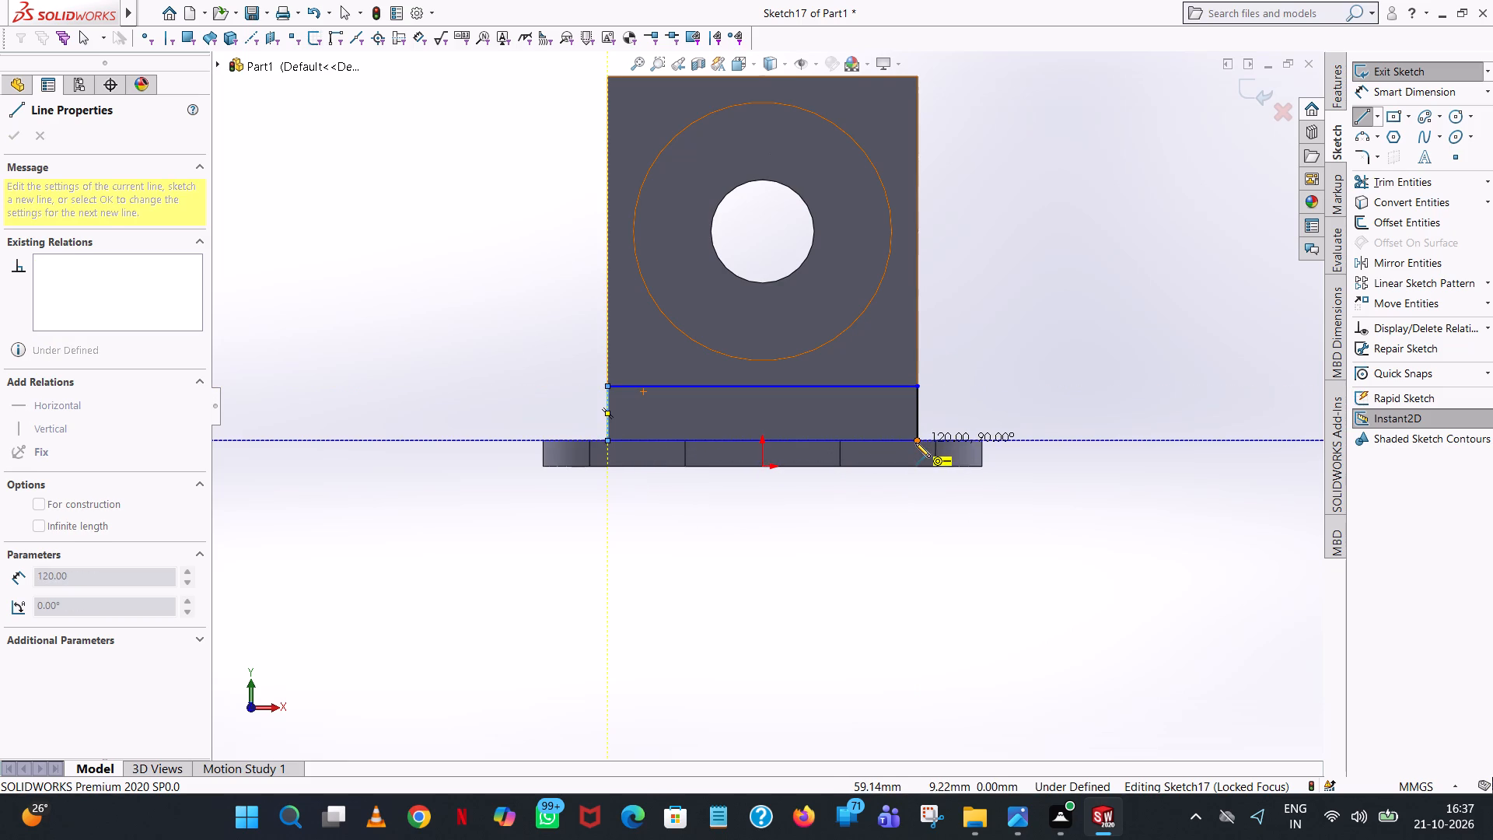
left_click(916, 440)
right_click(916, 440)
left_click(937, 443)
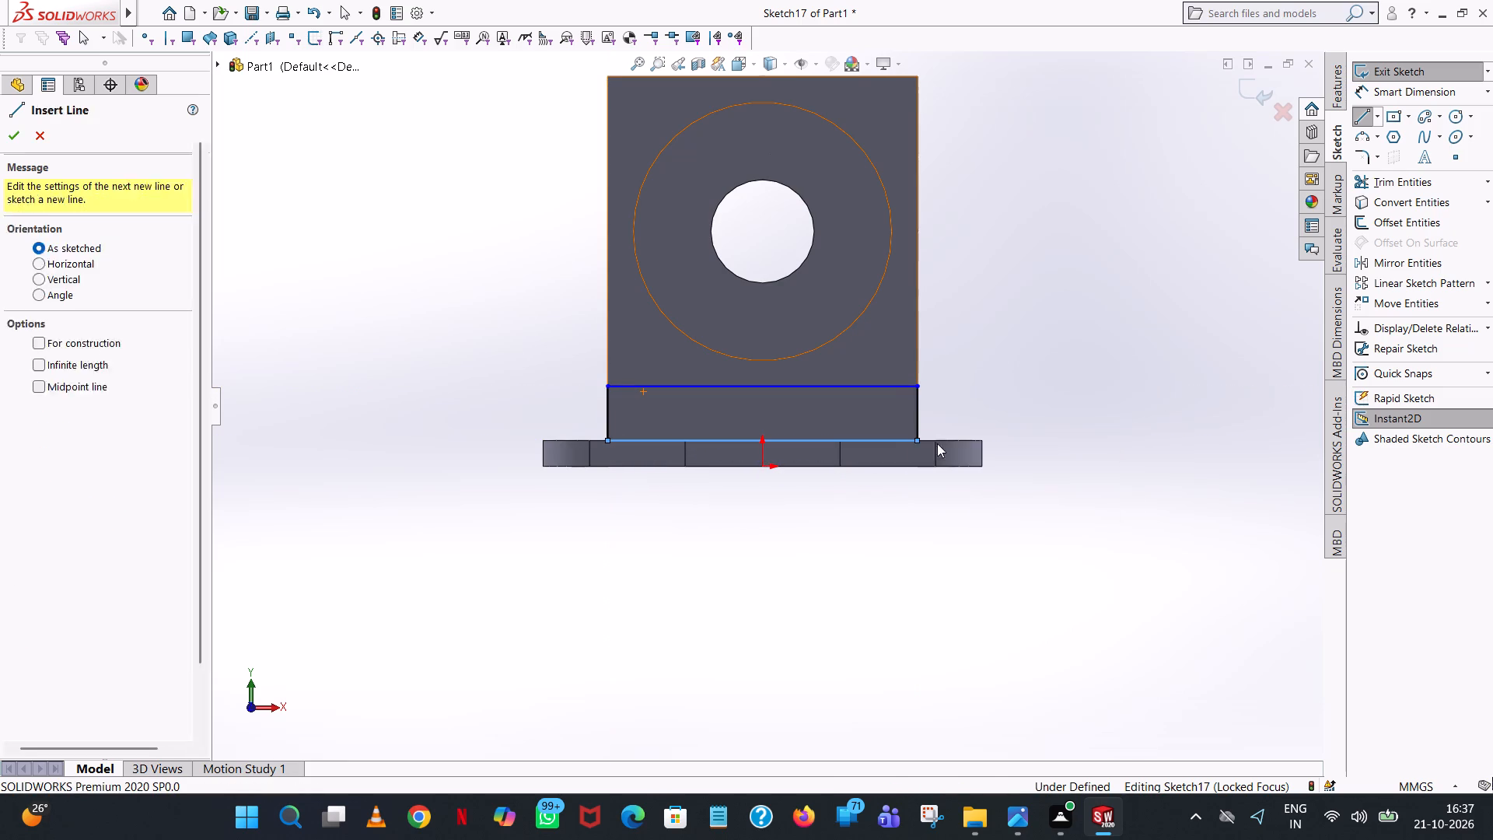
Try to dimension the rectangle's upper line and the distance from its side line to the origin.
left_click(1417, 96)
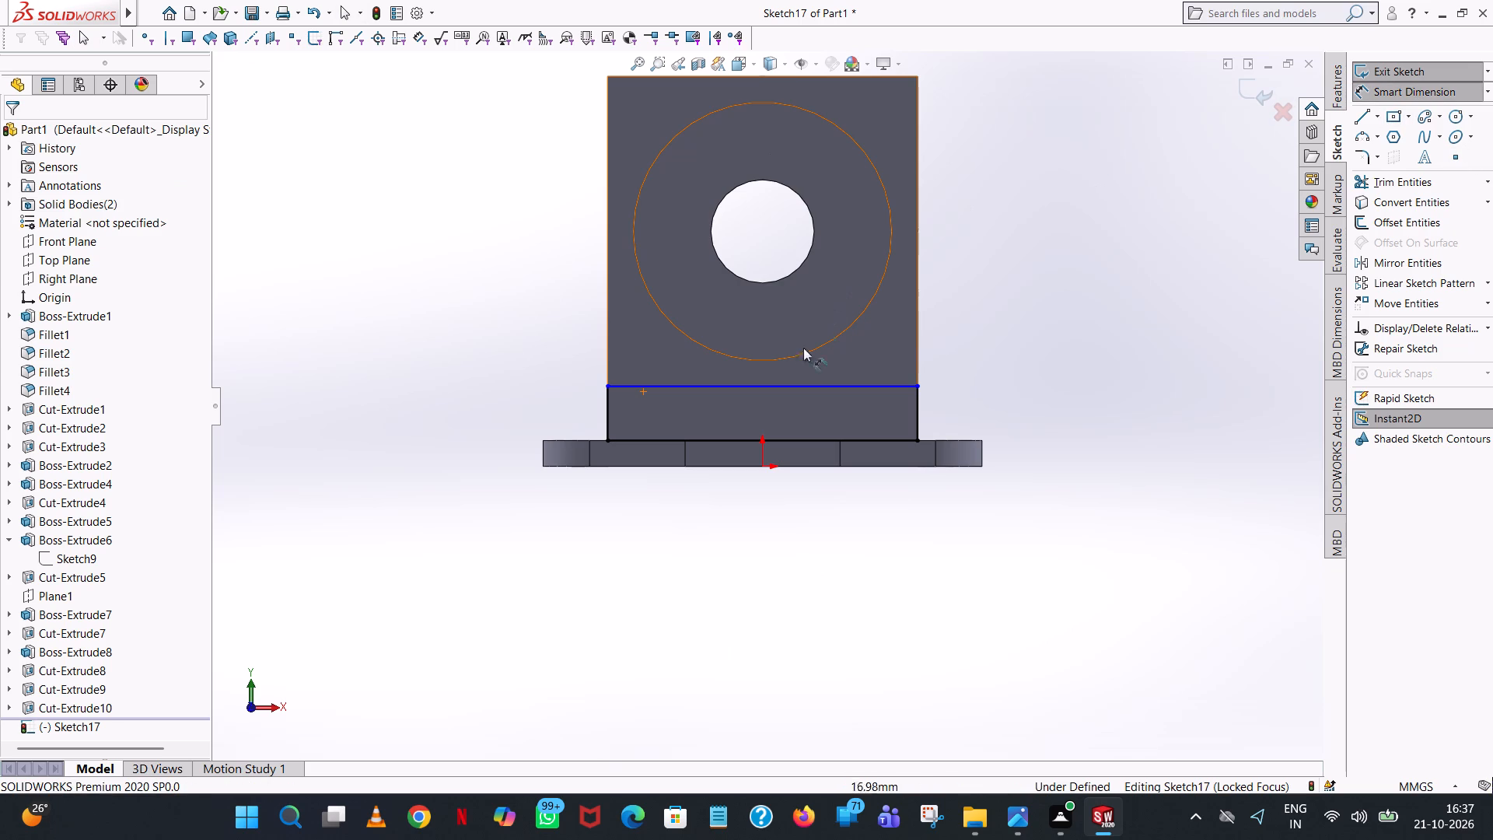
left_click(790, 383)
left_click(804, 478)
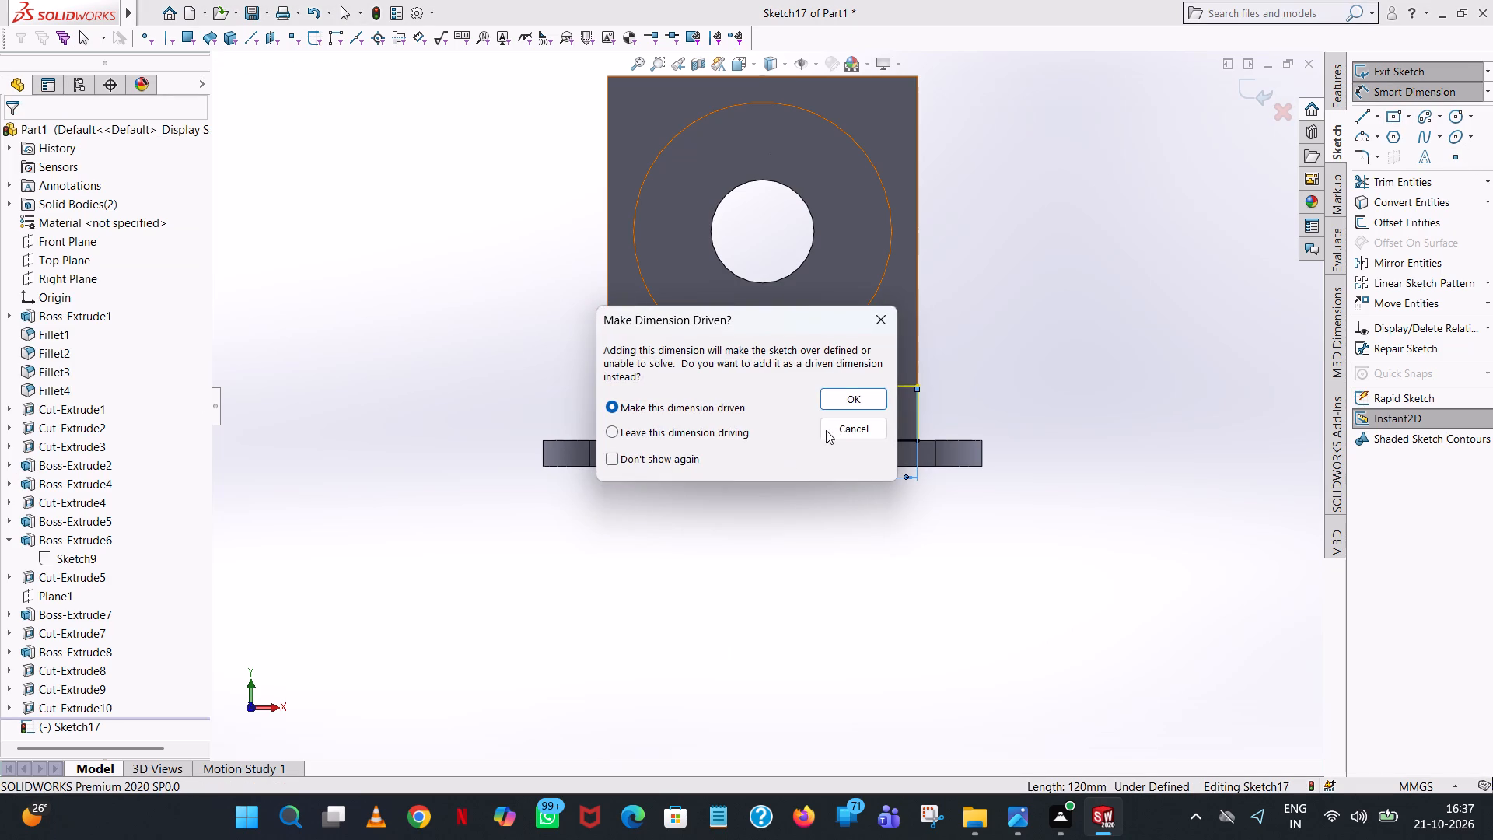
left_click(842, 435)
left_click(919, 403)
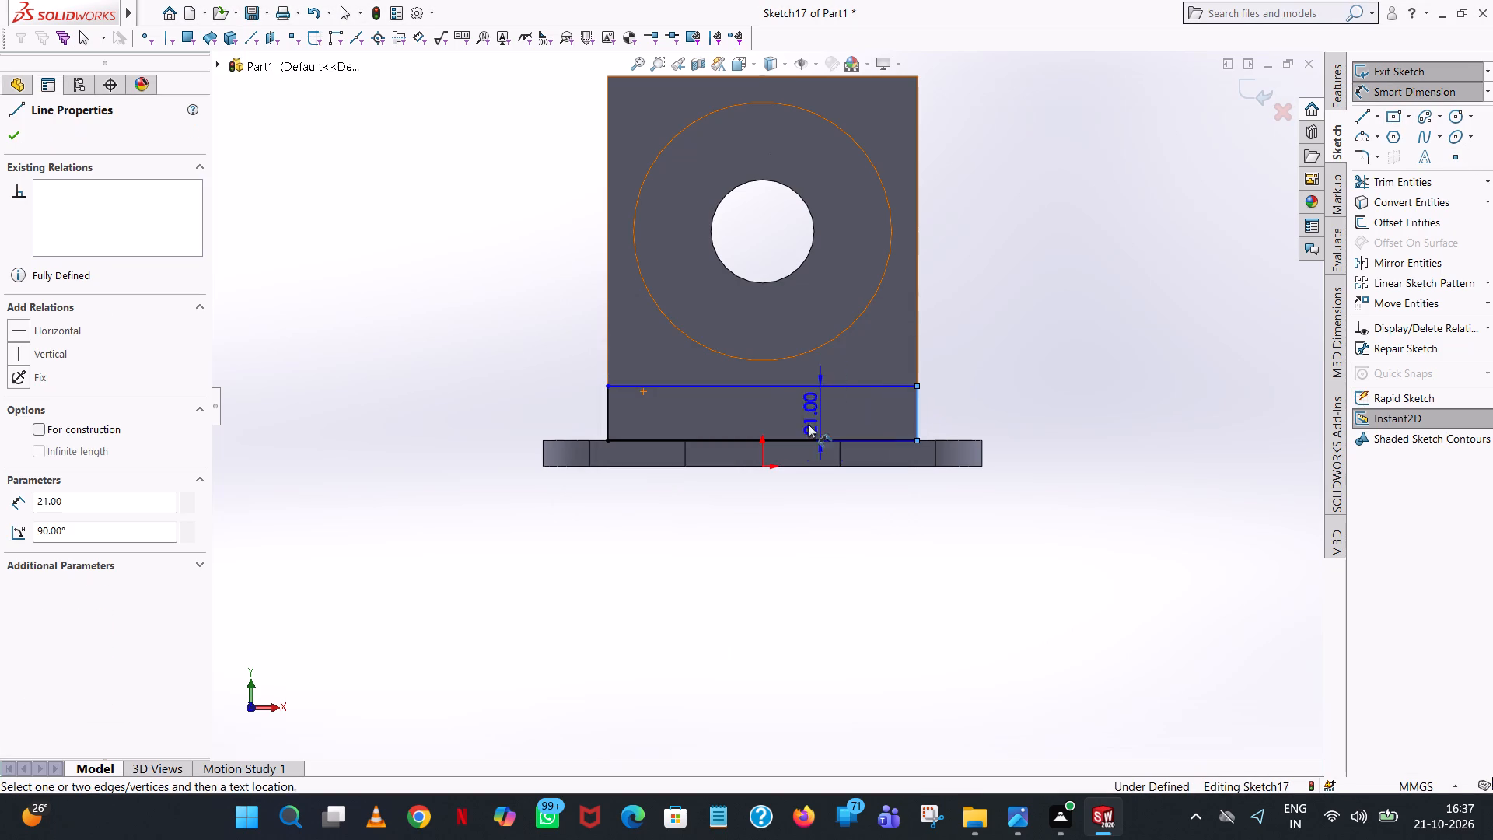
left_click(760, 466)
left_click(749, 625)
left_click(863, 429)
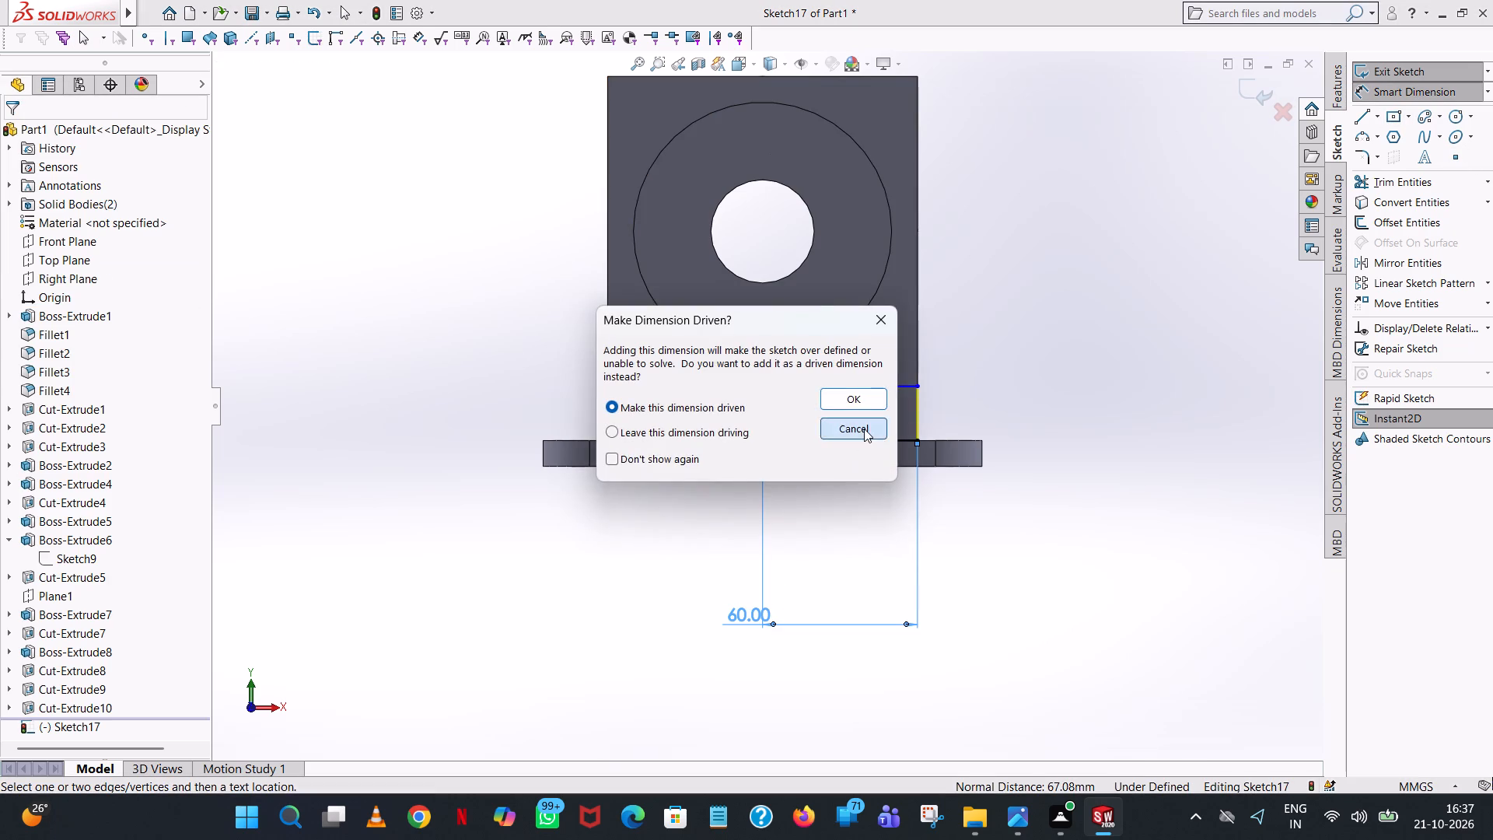
Dimension the vertical distance between the rectangle's upper line and the bore's centre as 60 mm.
left_click(837, 382)
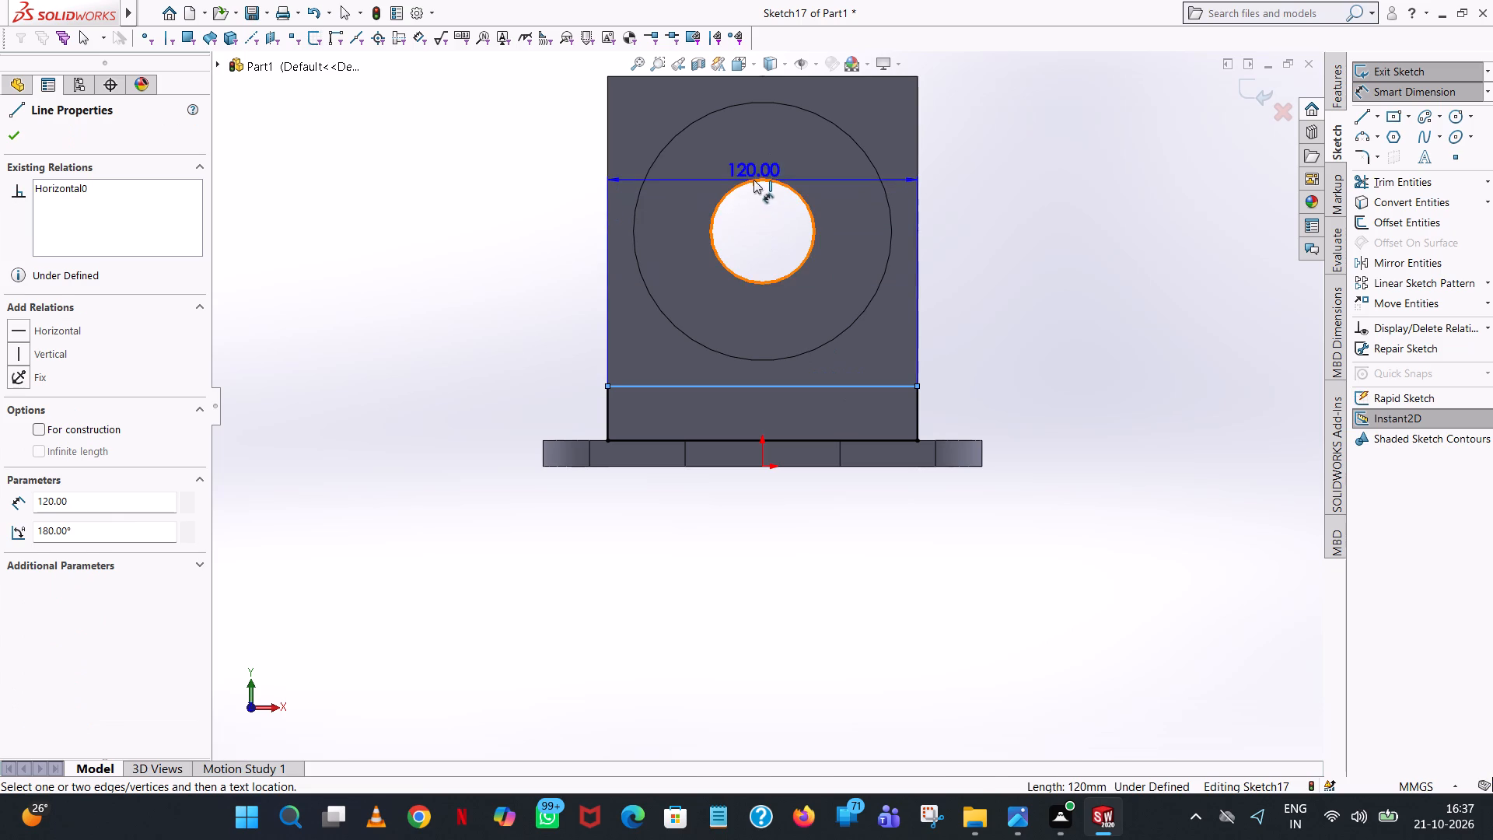
left_click(753, 180)
left_click(1126, 130)
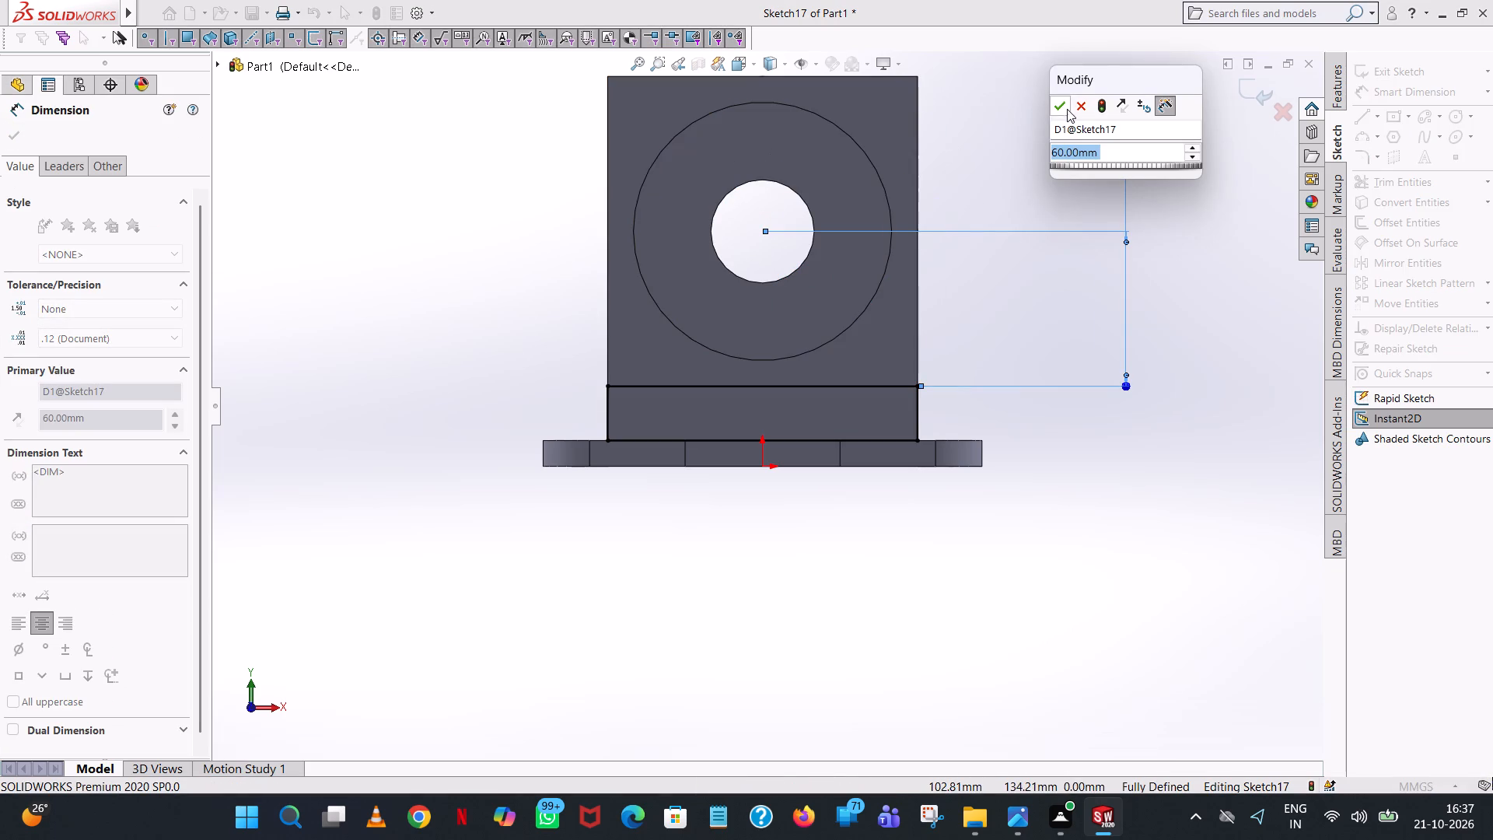
left_click(1054, 111)
left_click(1038, 149)
Cut-extrude the rectangle at the upright's lower end to a blind depth of 6 mm.
left_click(1336, 79)
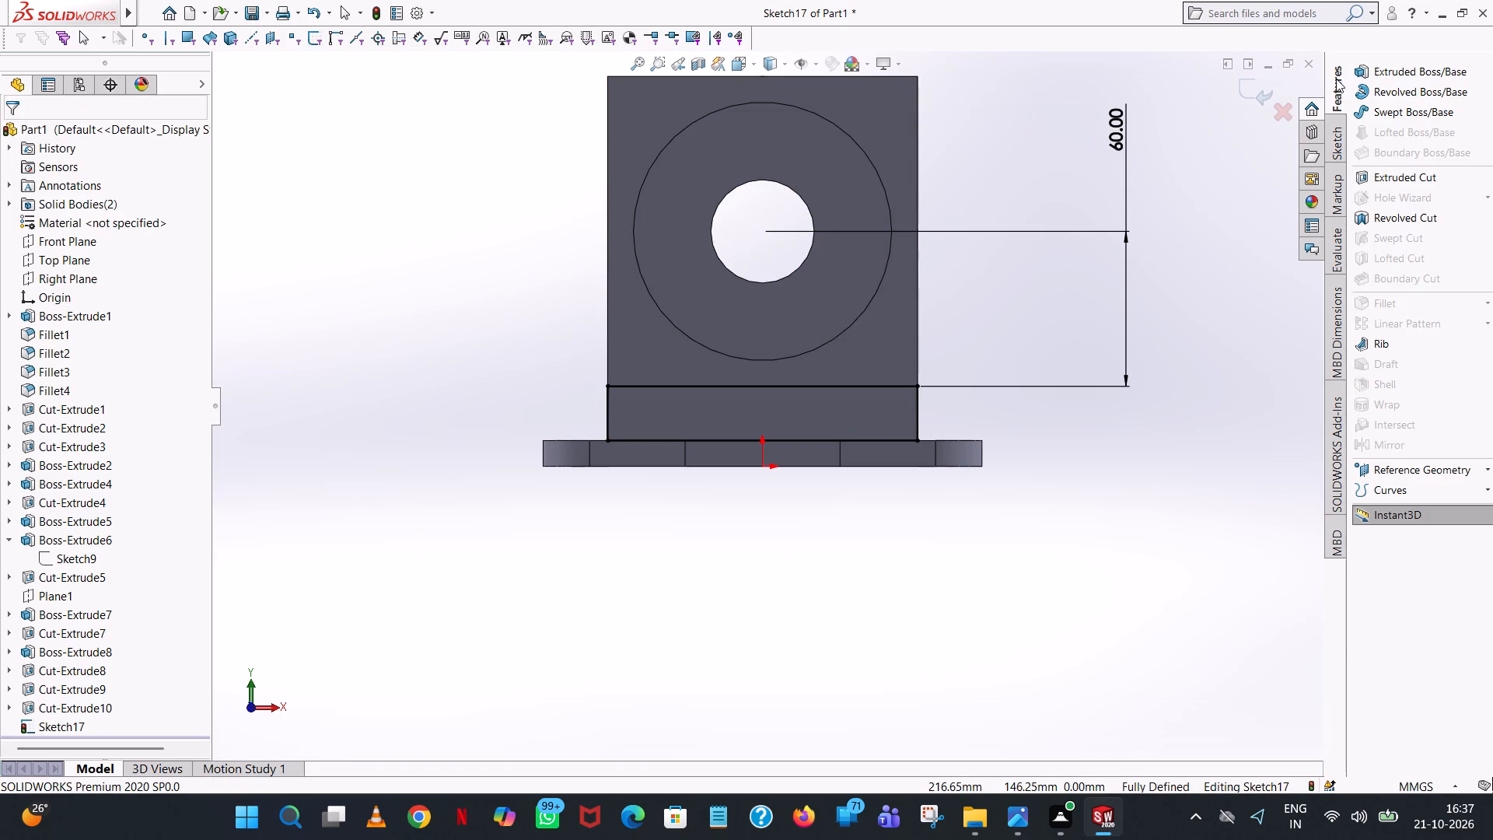
left_click(1354, 174)
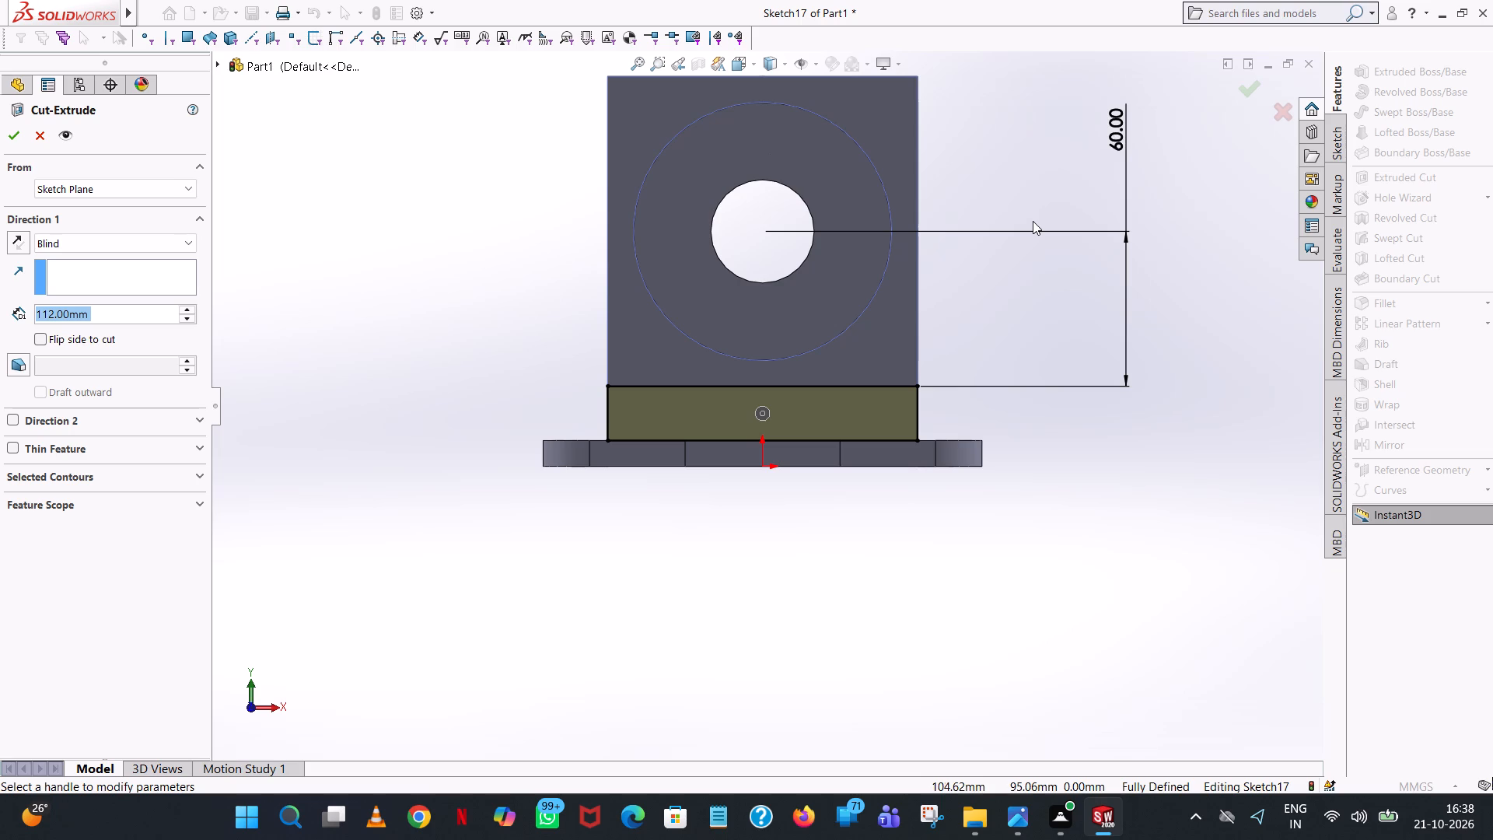
middle_click_drag(1096, 269, 949, 309)
scroll(949, 309, "up", 1)
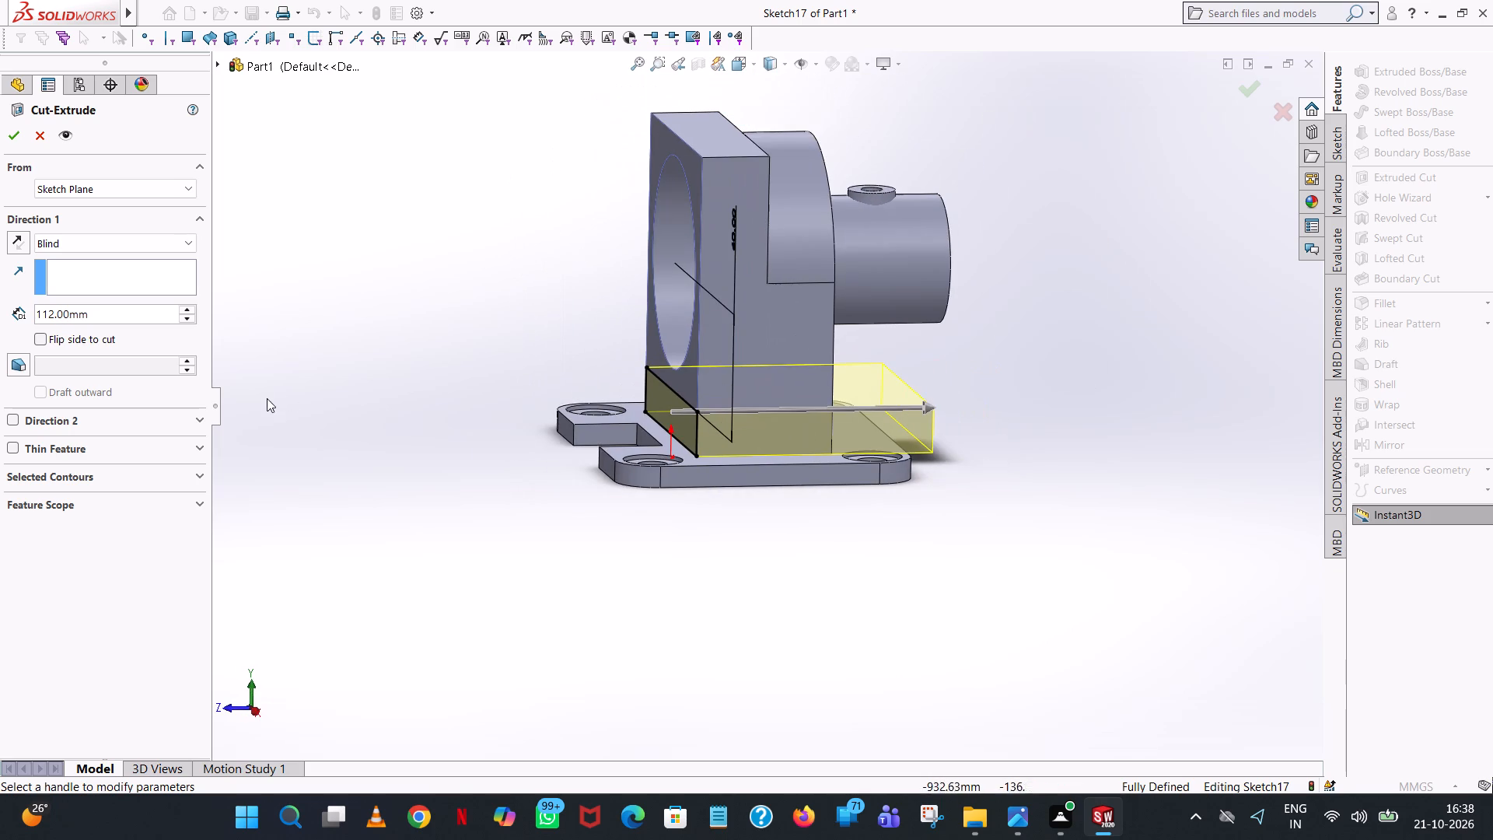
triple_click(194, 320)
triple_click(194, 320)
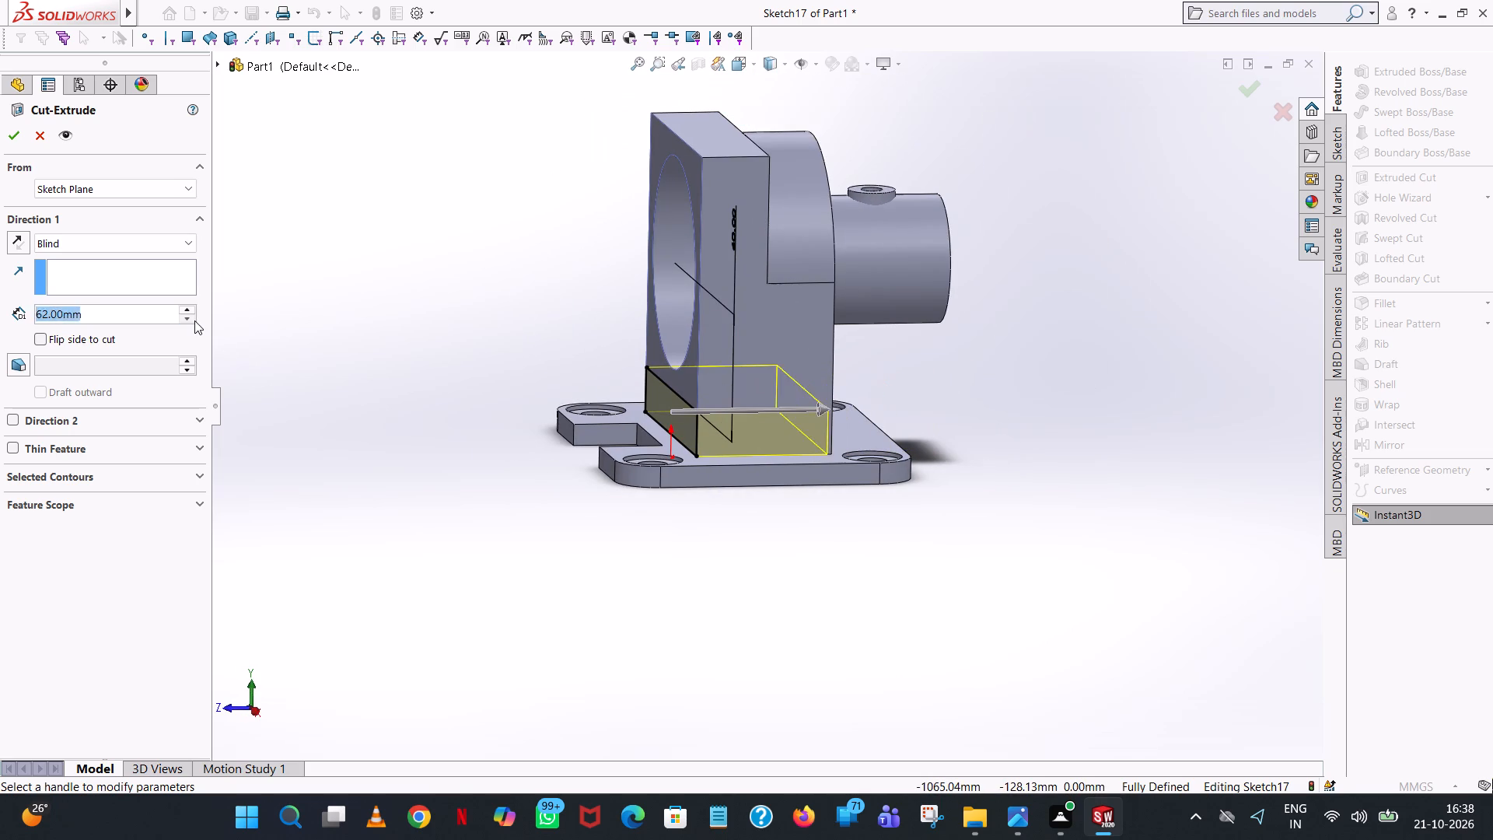
triple_click(194, 320)
left_click(192, 321)
middle_click_drag(812, 401, 880, 359)
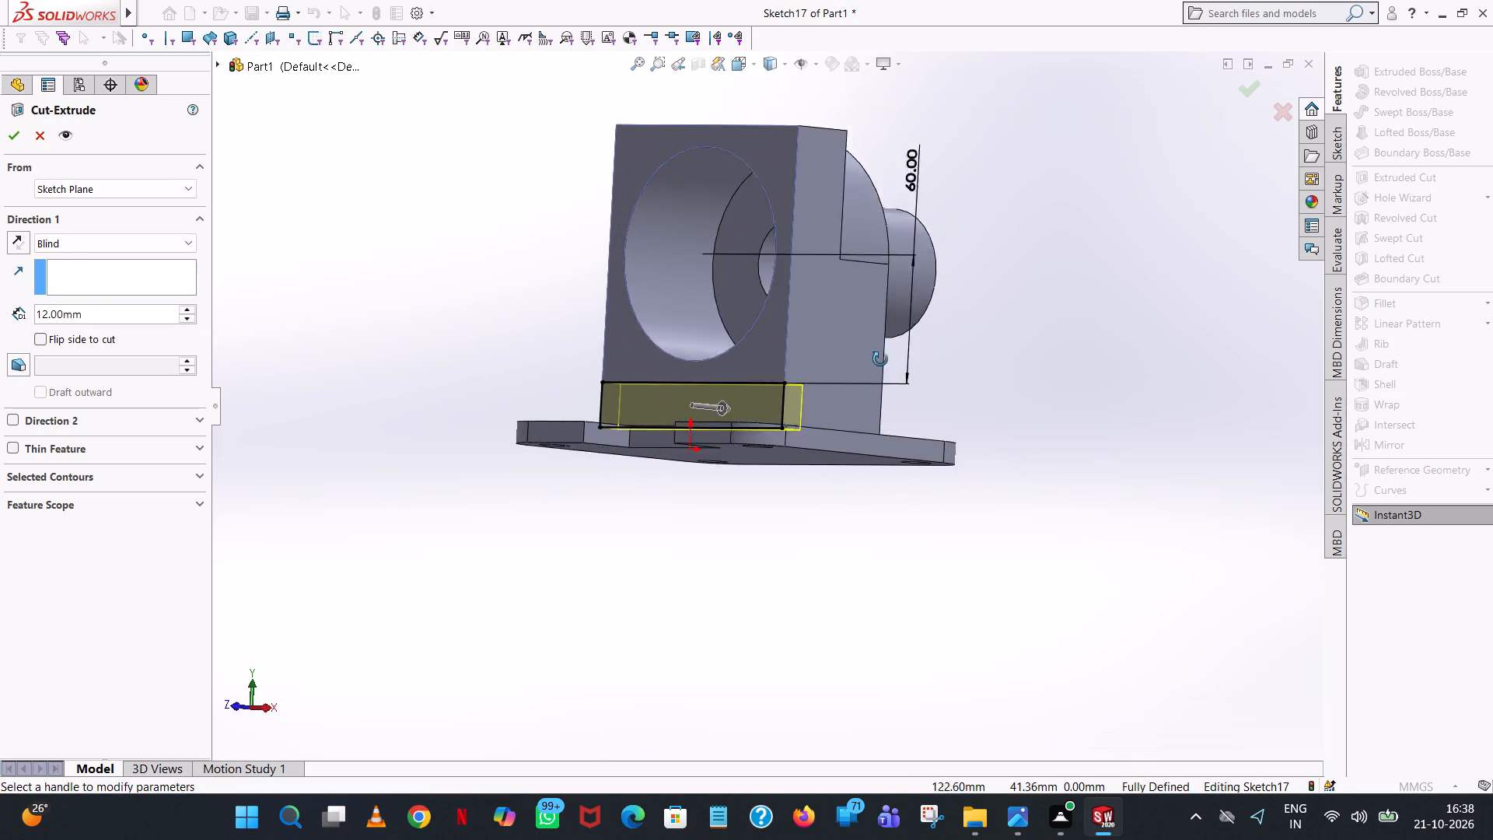
middle_click_drag(880, 359, 901, 377)
scroll(914, 355, "down", 1)
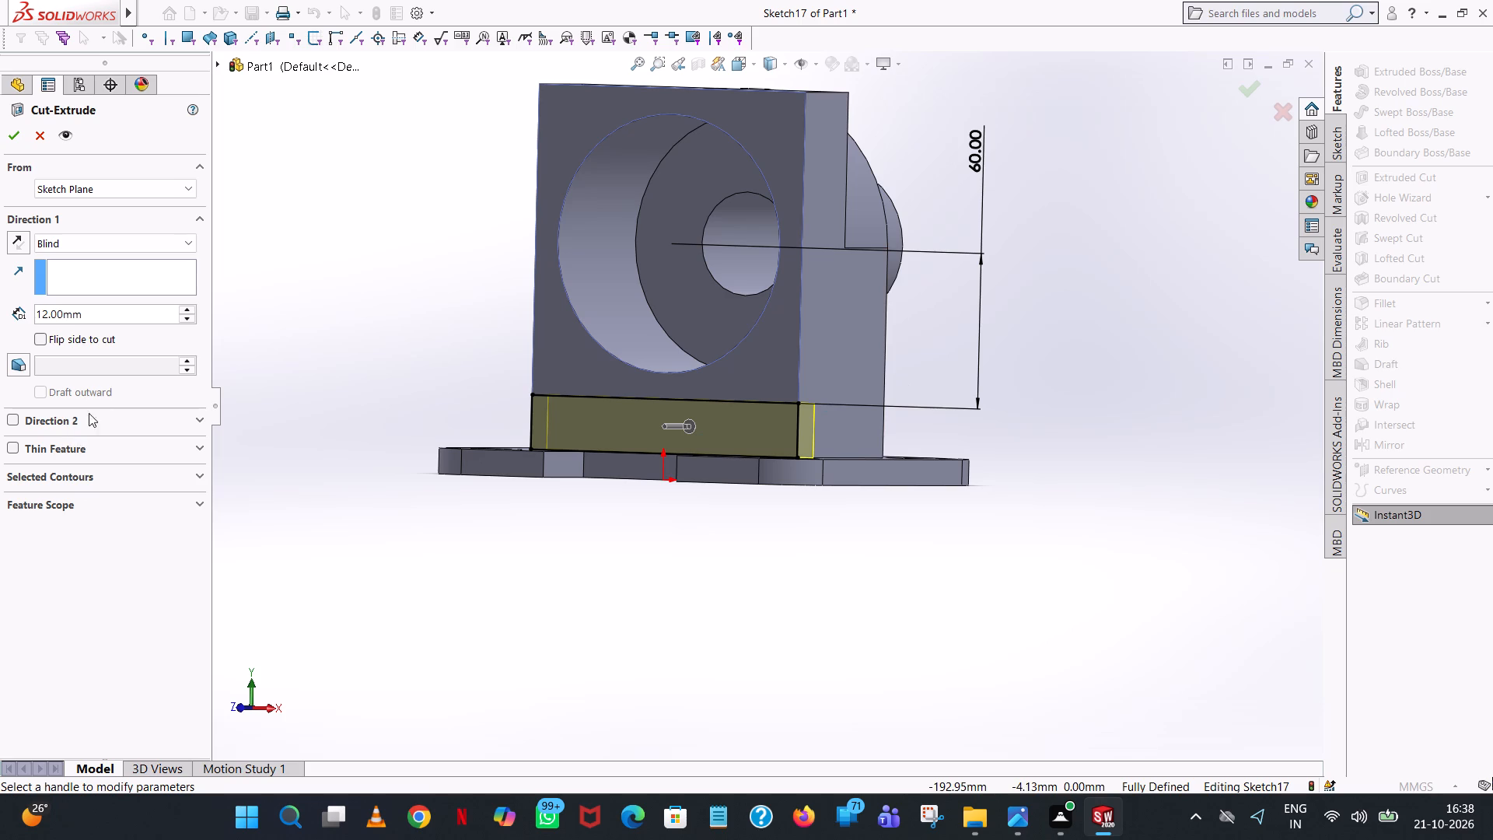
double_click(101, 318)
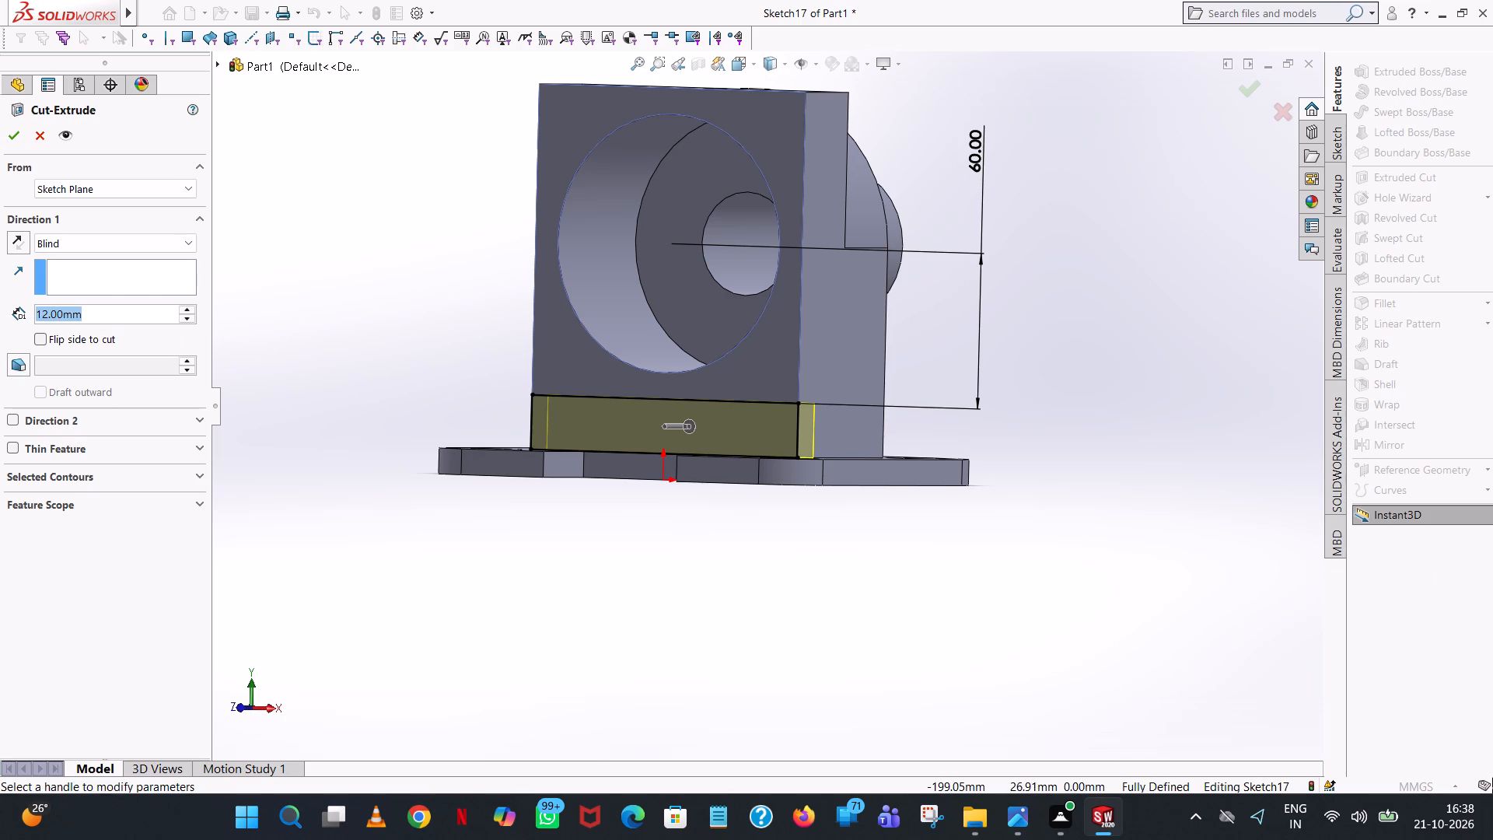
key("6")
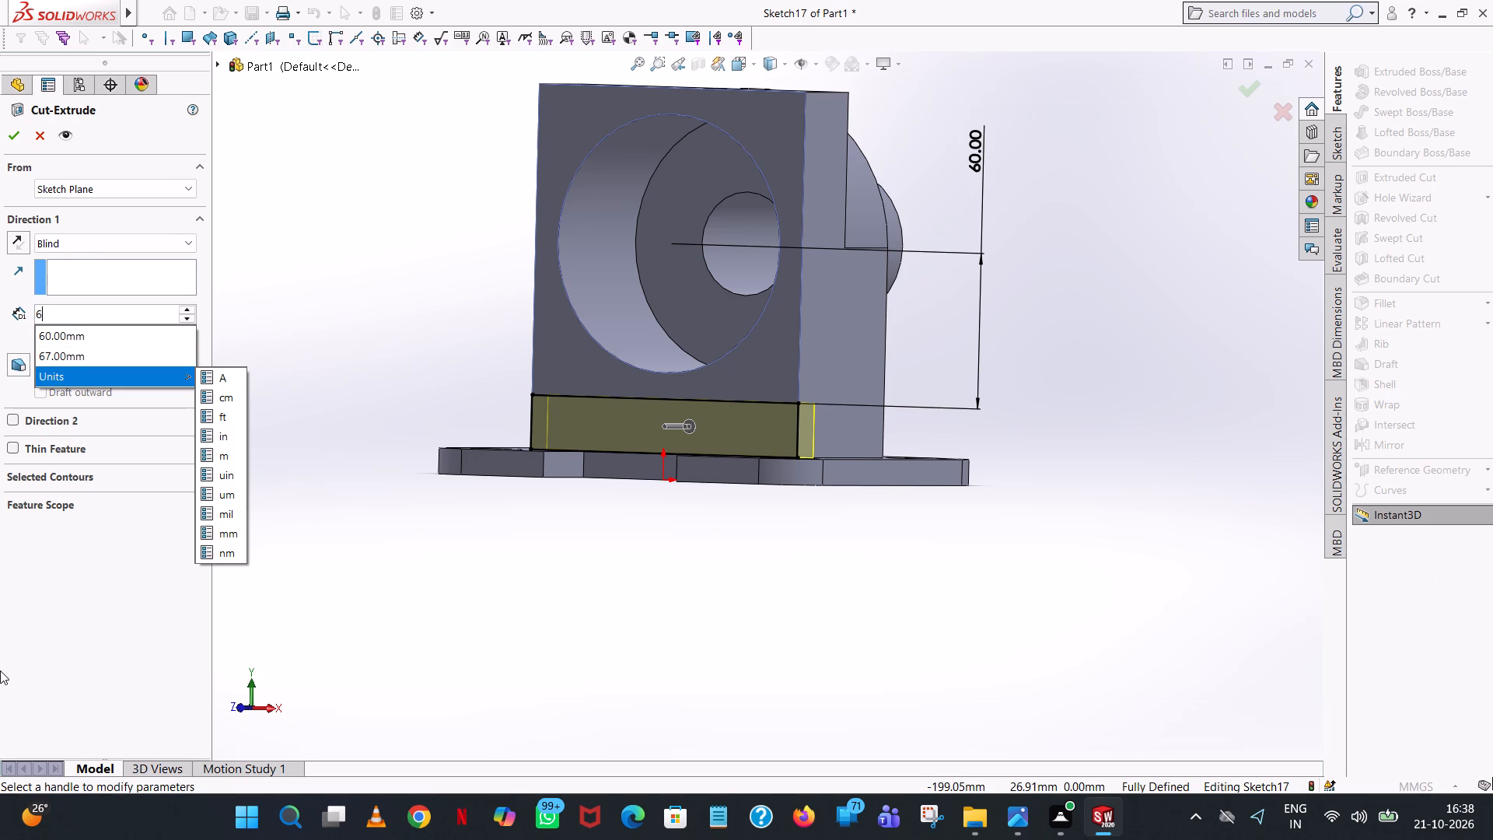
left_click(110, 603)
left_click(112, 594)
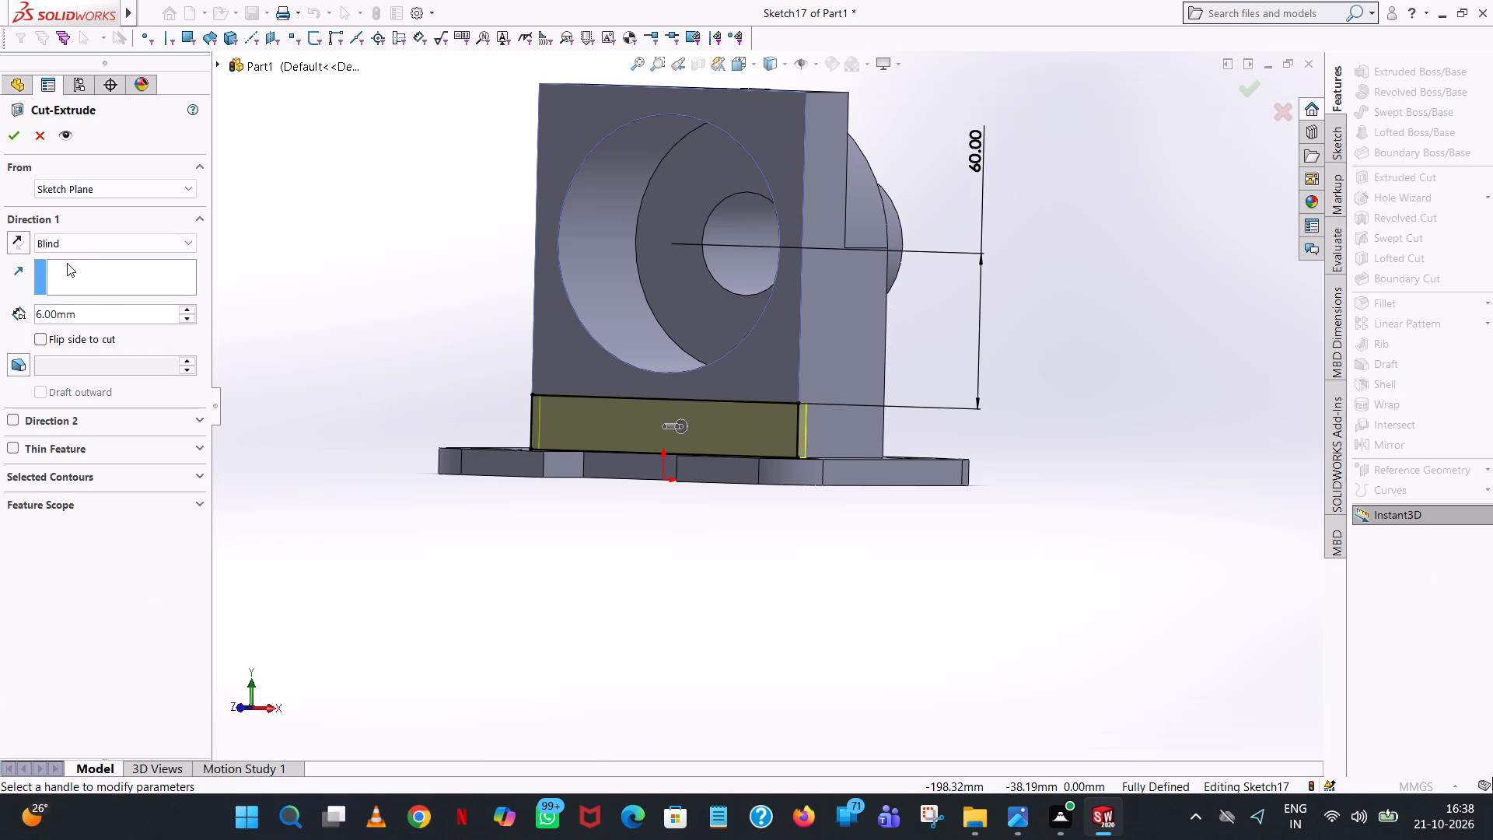
left_click(7, 132)
left_click(1060, 336)
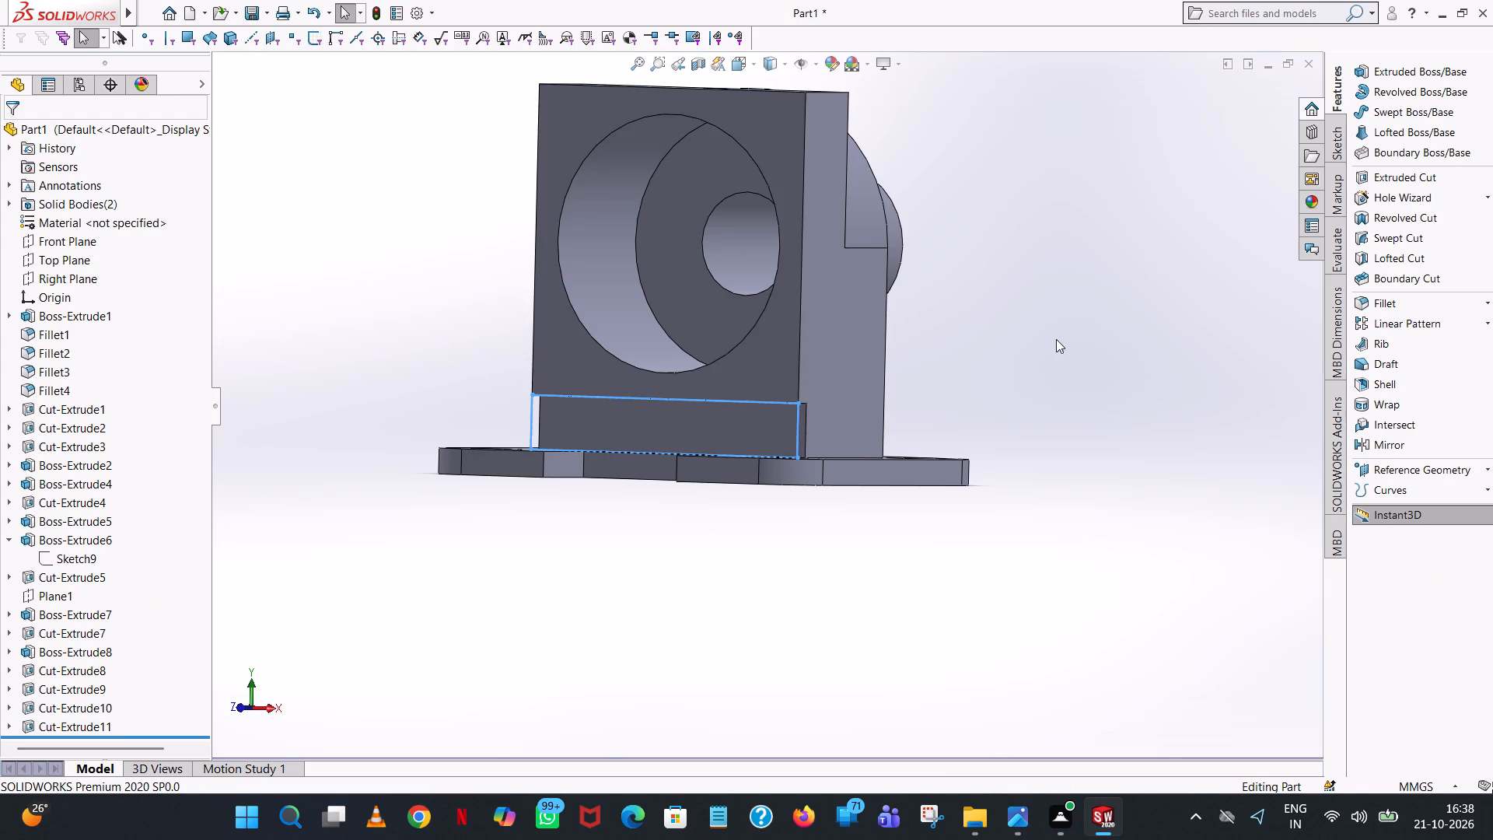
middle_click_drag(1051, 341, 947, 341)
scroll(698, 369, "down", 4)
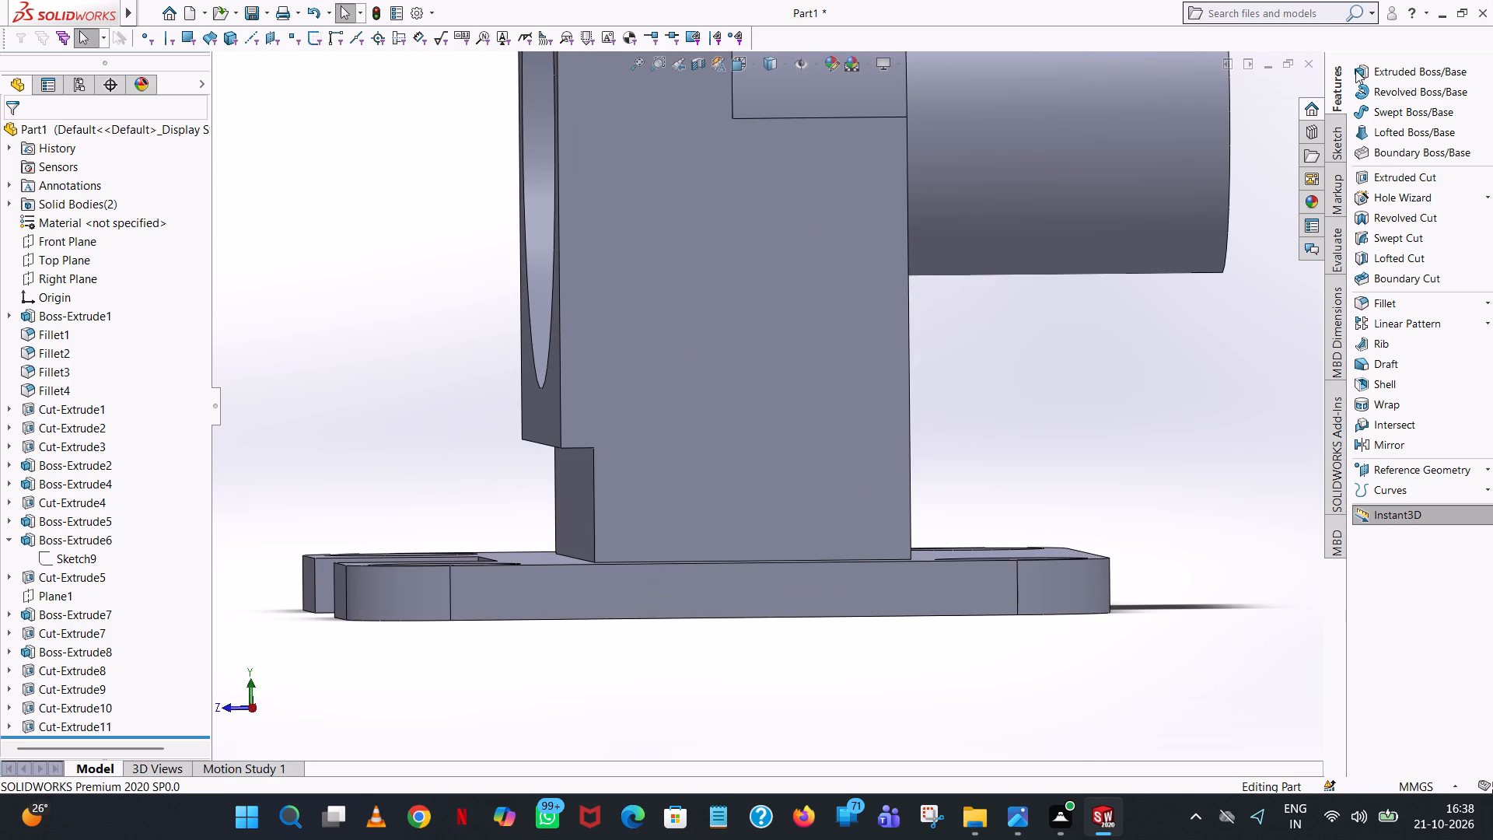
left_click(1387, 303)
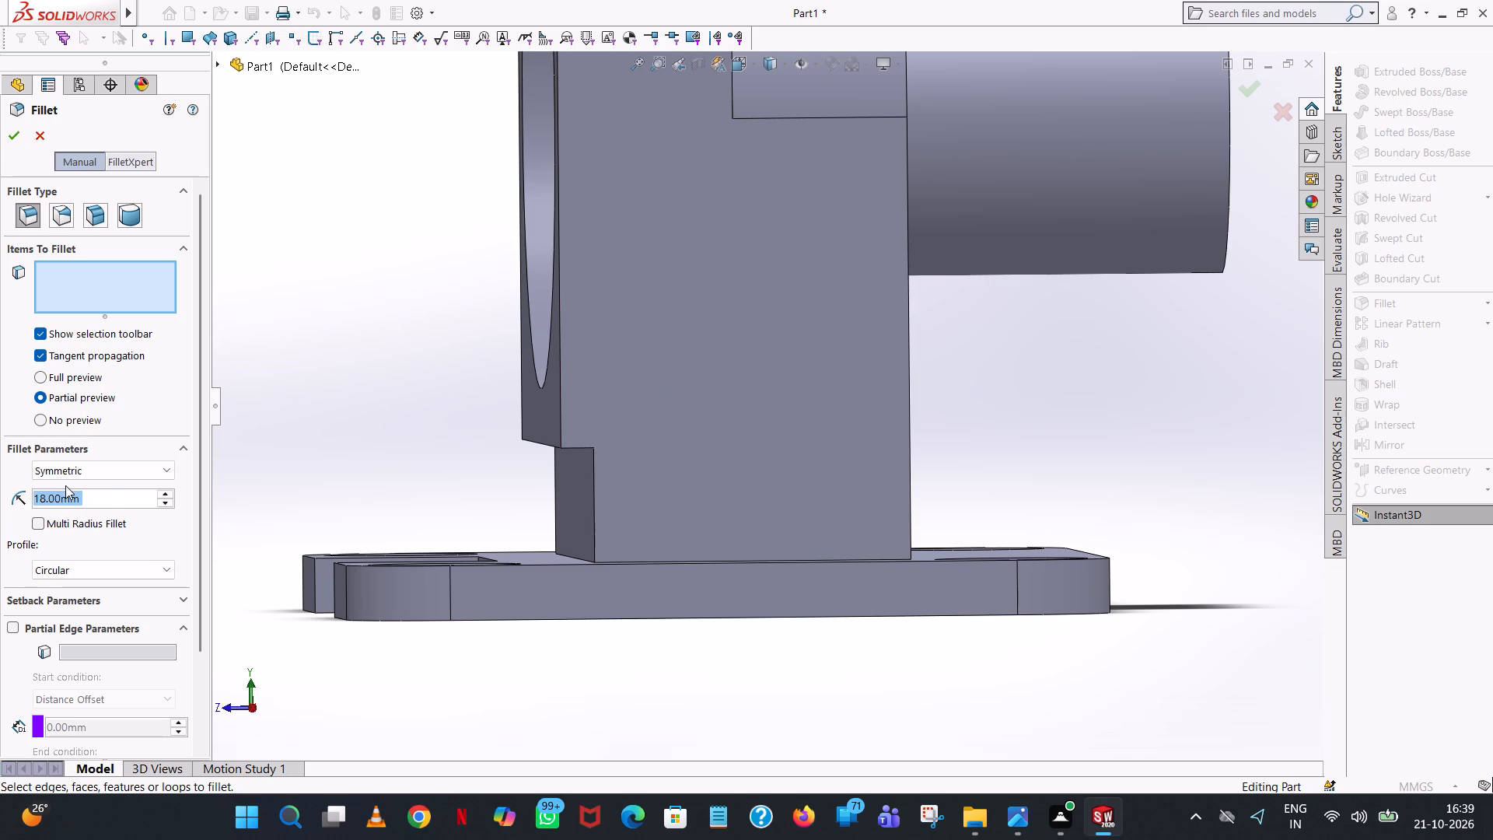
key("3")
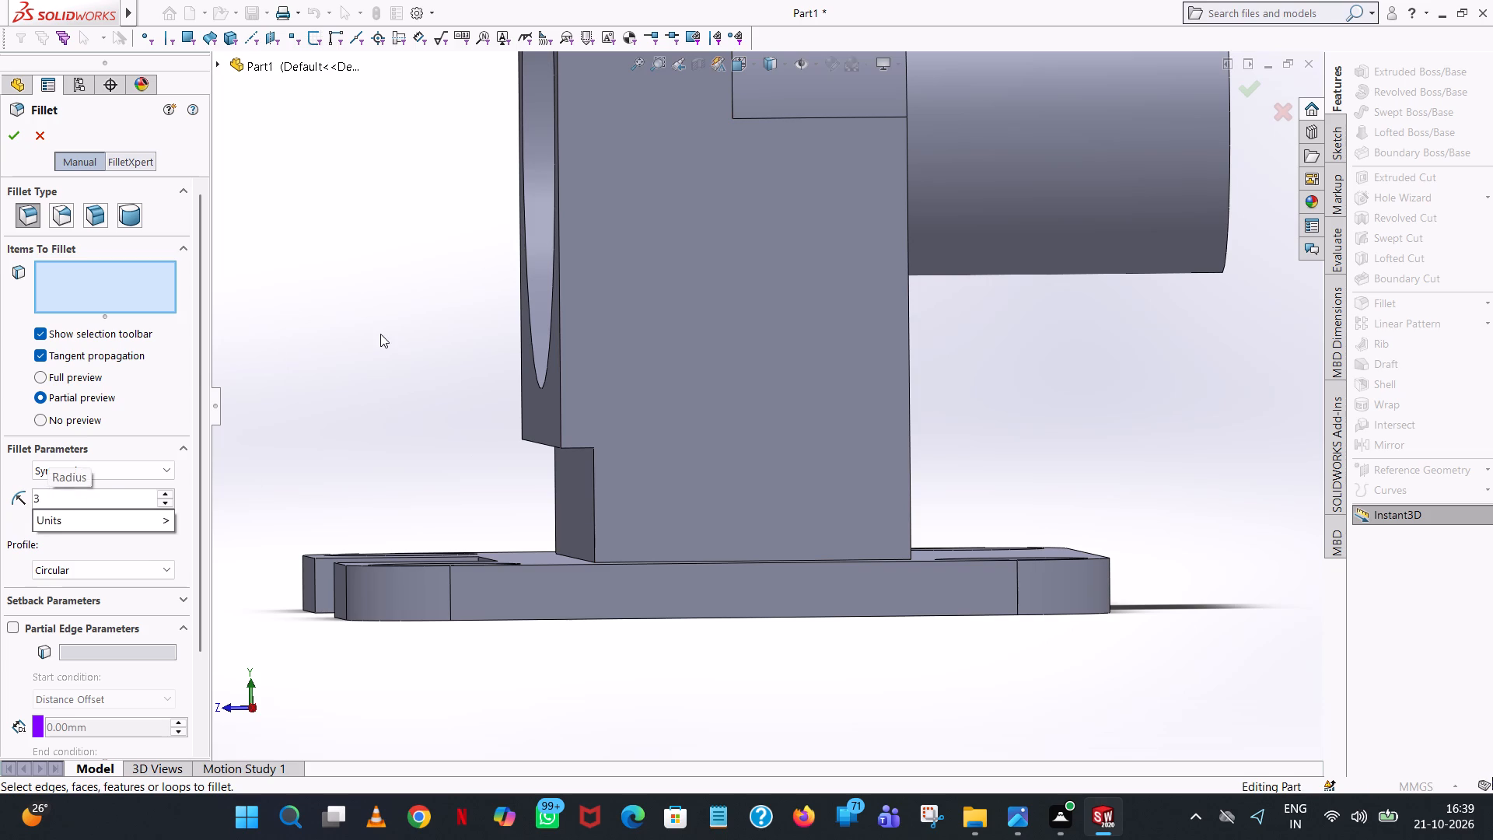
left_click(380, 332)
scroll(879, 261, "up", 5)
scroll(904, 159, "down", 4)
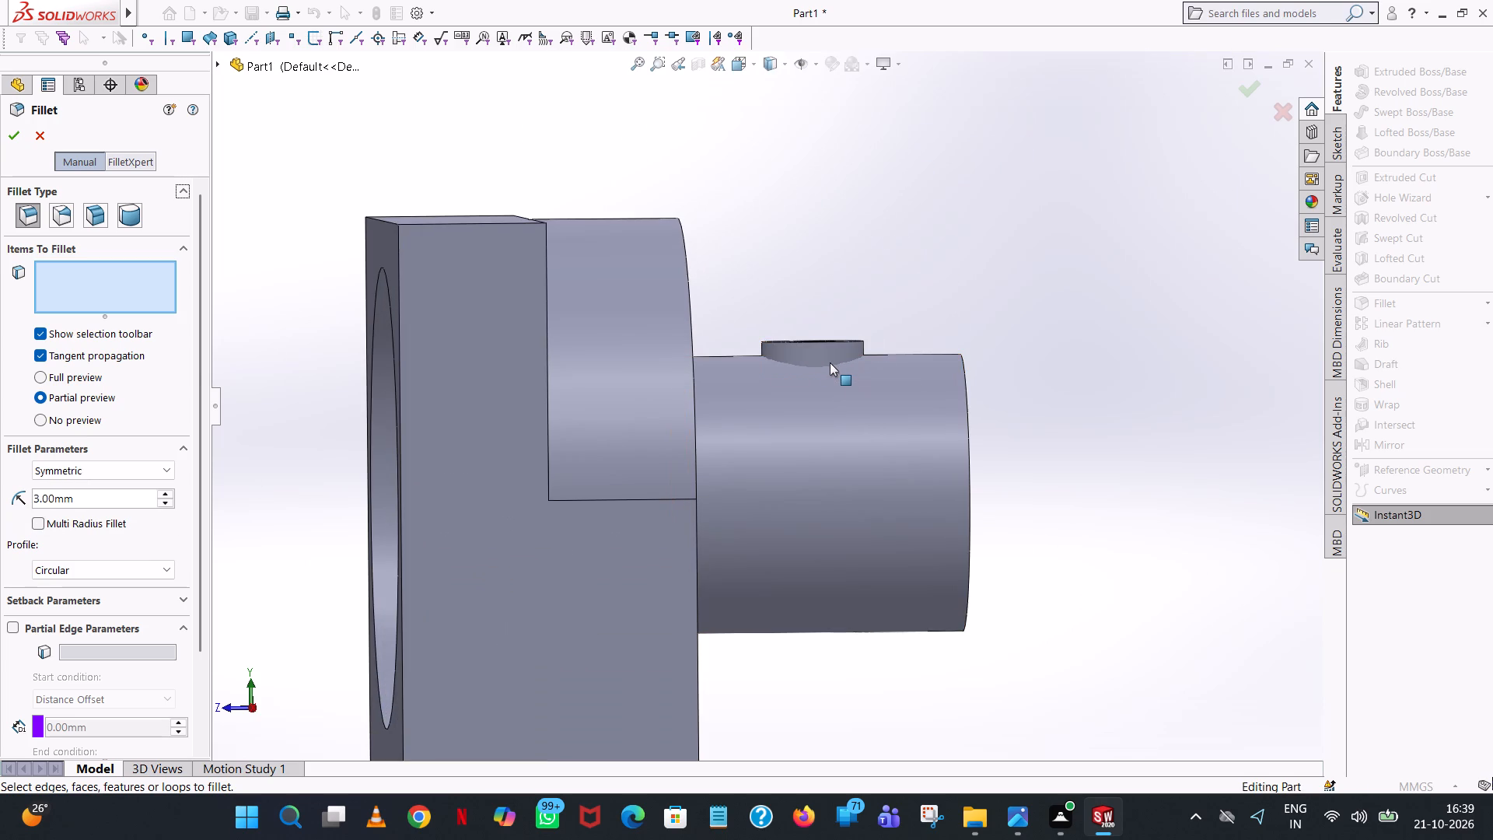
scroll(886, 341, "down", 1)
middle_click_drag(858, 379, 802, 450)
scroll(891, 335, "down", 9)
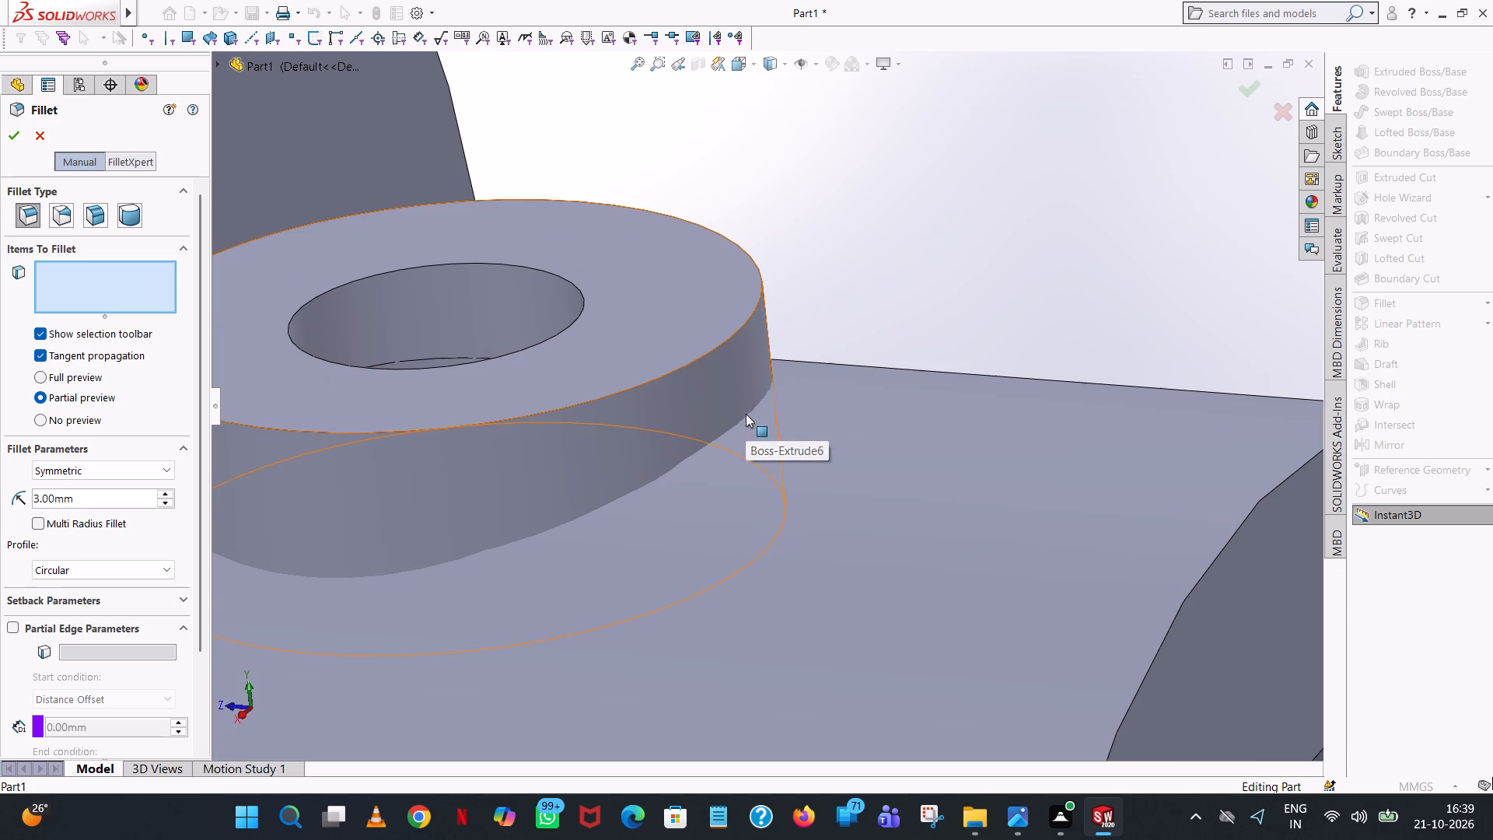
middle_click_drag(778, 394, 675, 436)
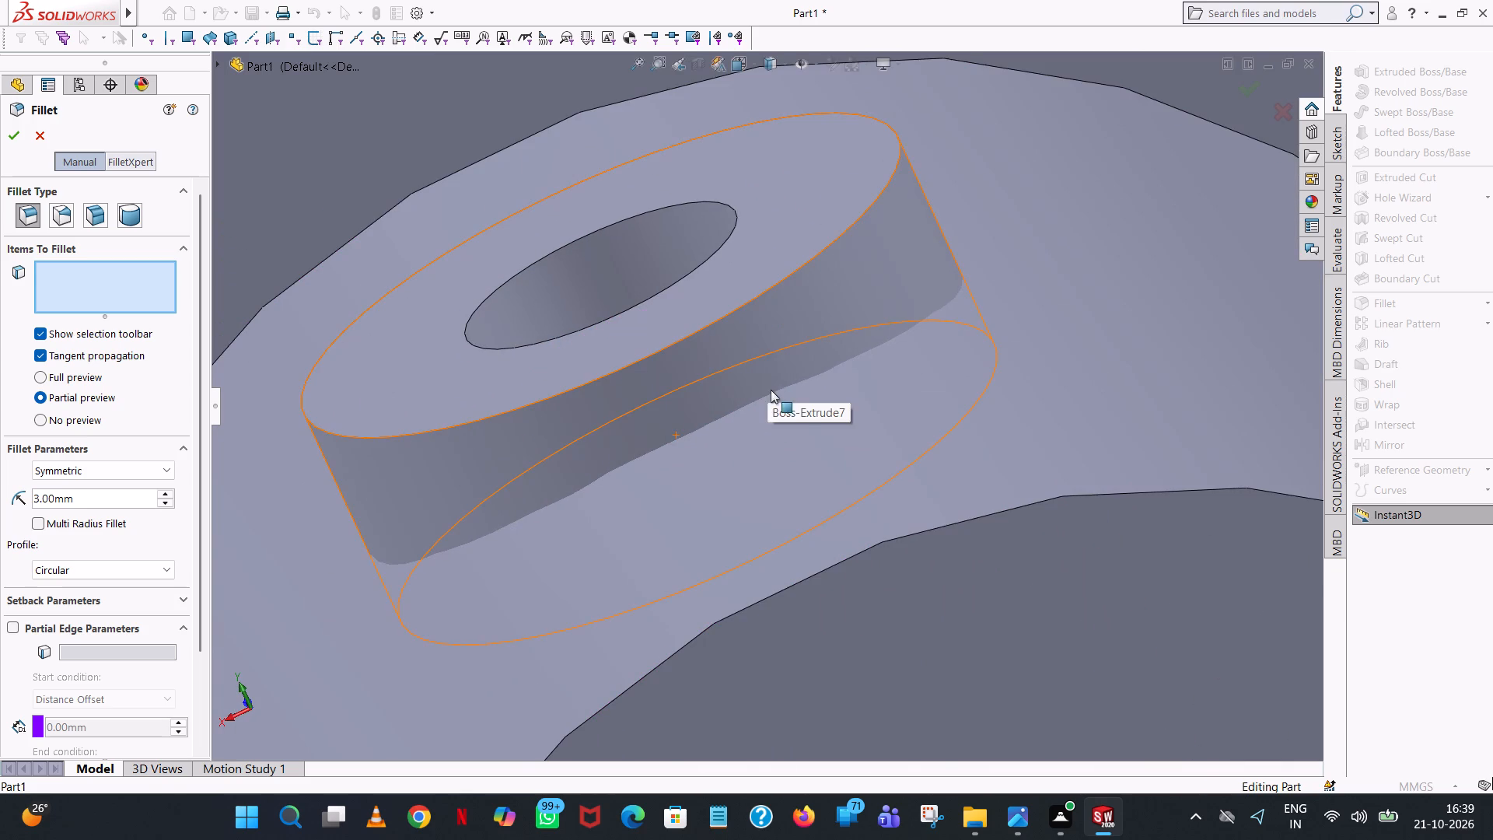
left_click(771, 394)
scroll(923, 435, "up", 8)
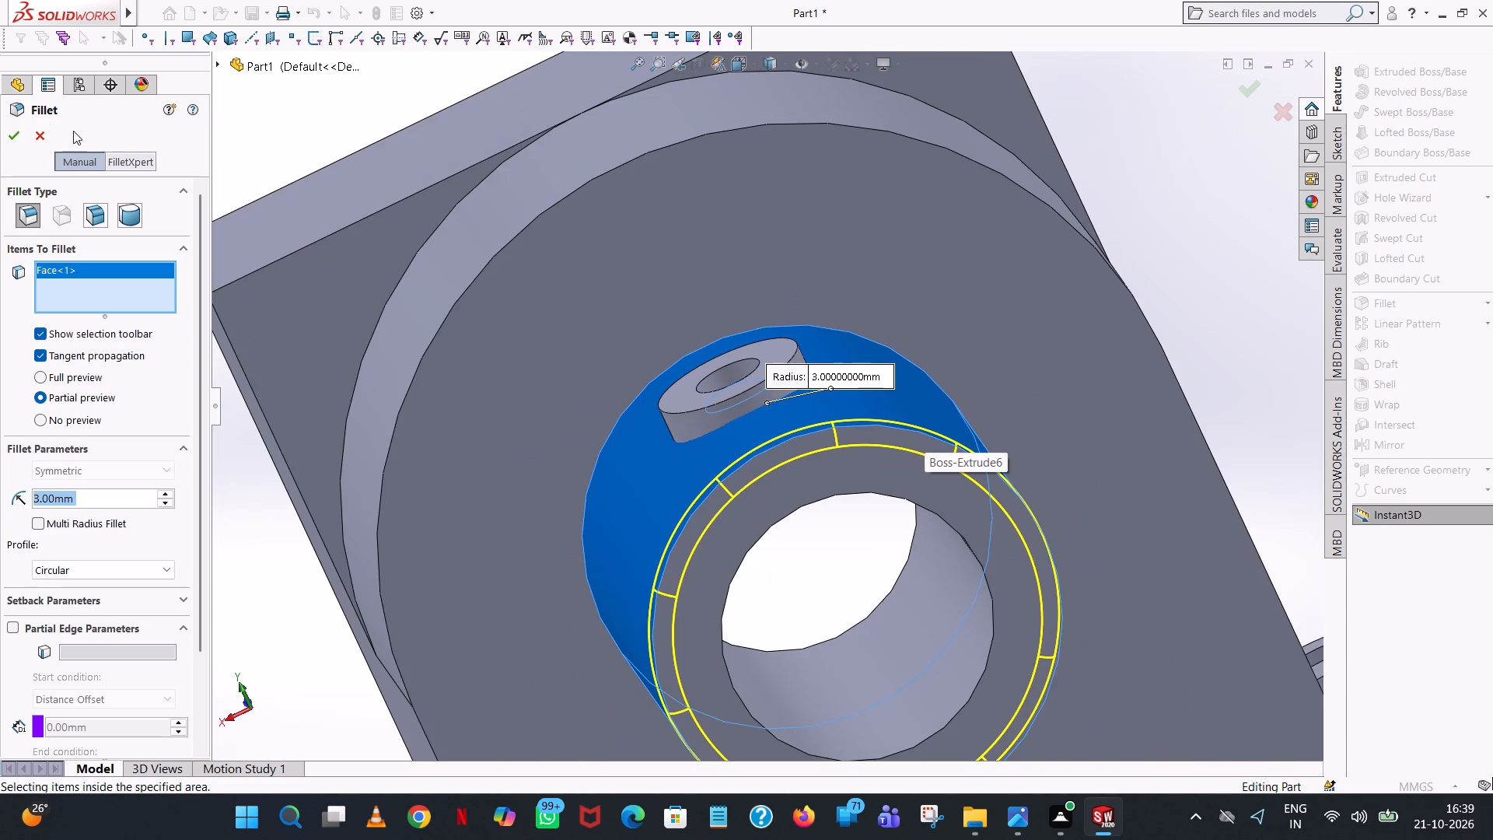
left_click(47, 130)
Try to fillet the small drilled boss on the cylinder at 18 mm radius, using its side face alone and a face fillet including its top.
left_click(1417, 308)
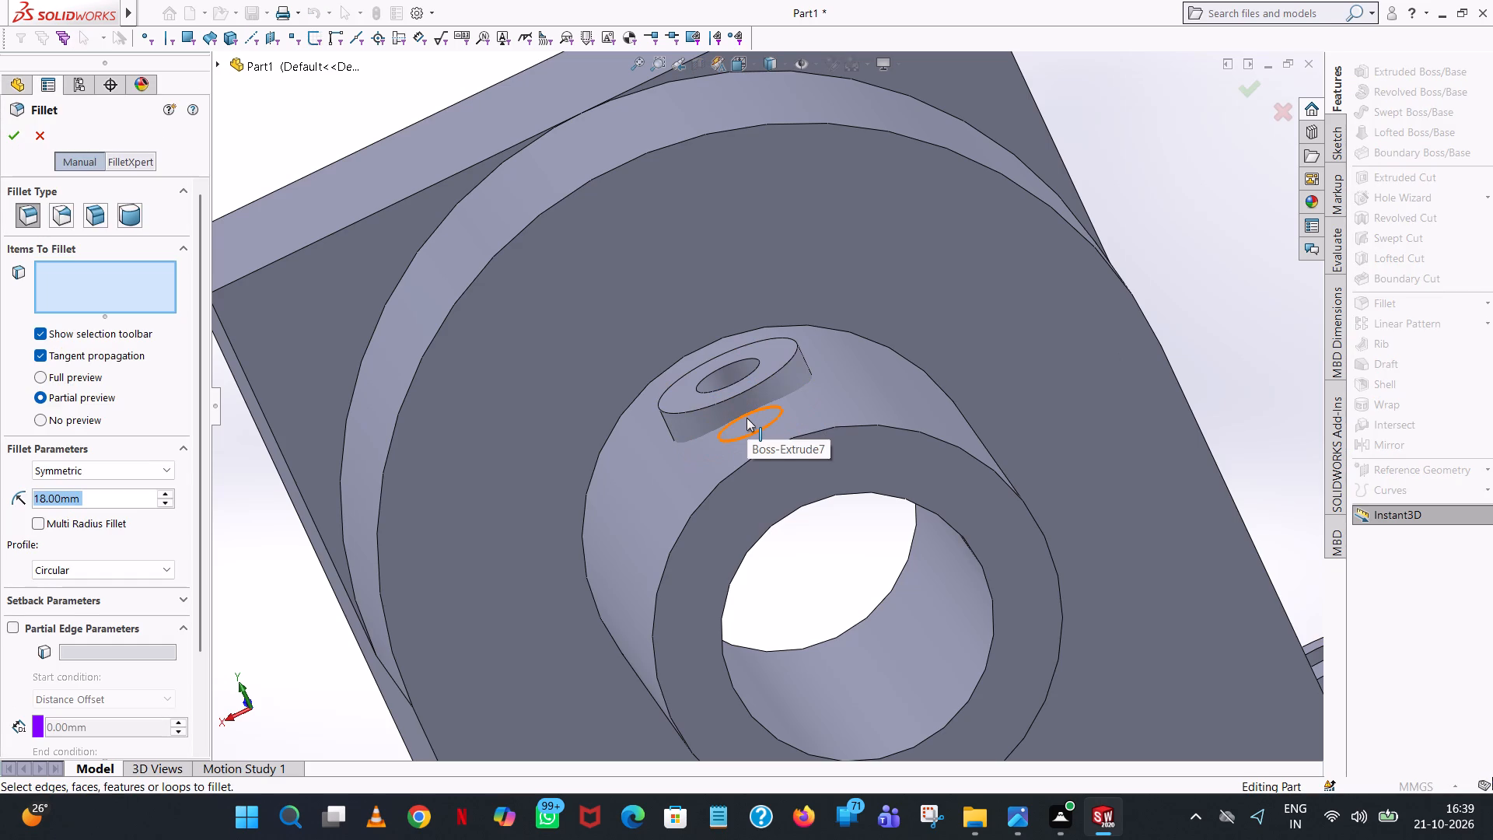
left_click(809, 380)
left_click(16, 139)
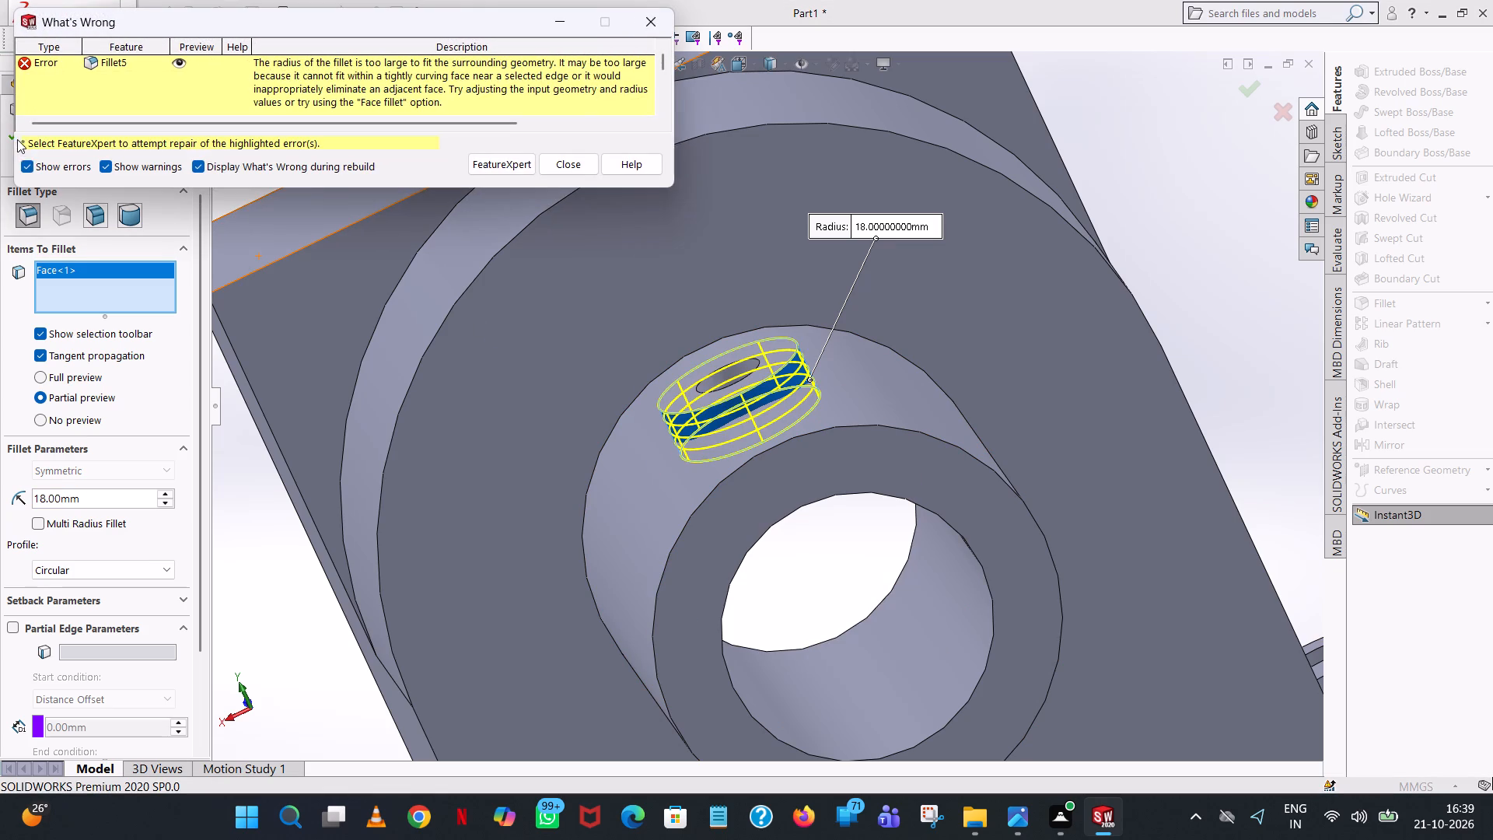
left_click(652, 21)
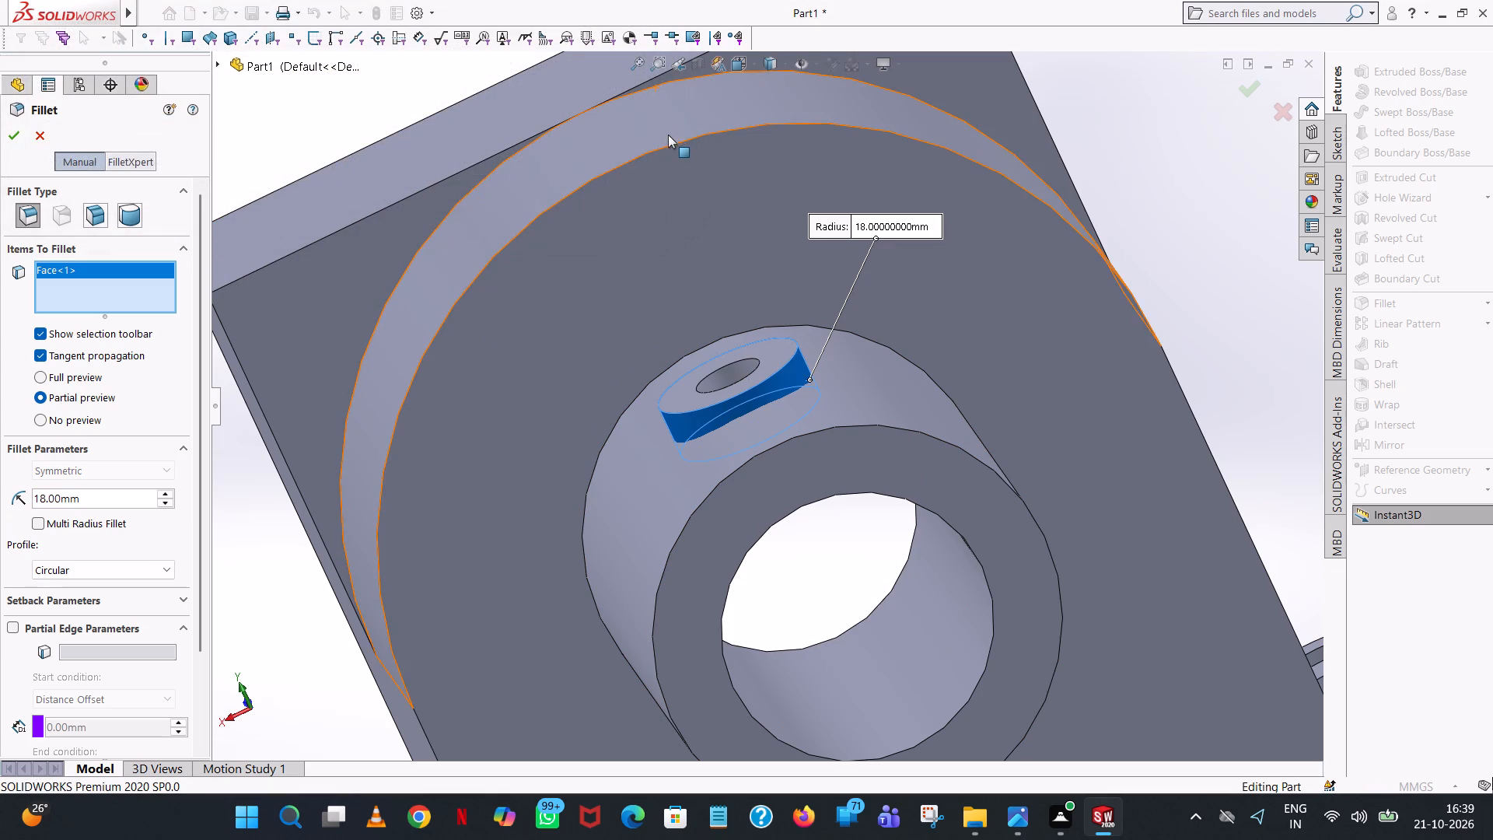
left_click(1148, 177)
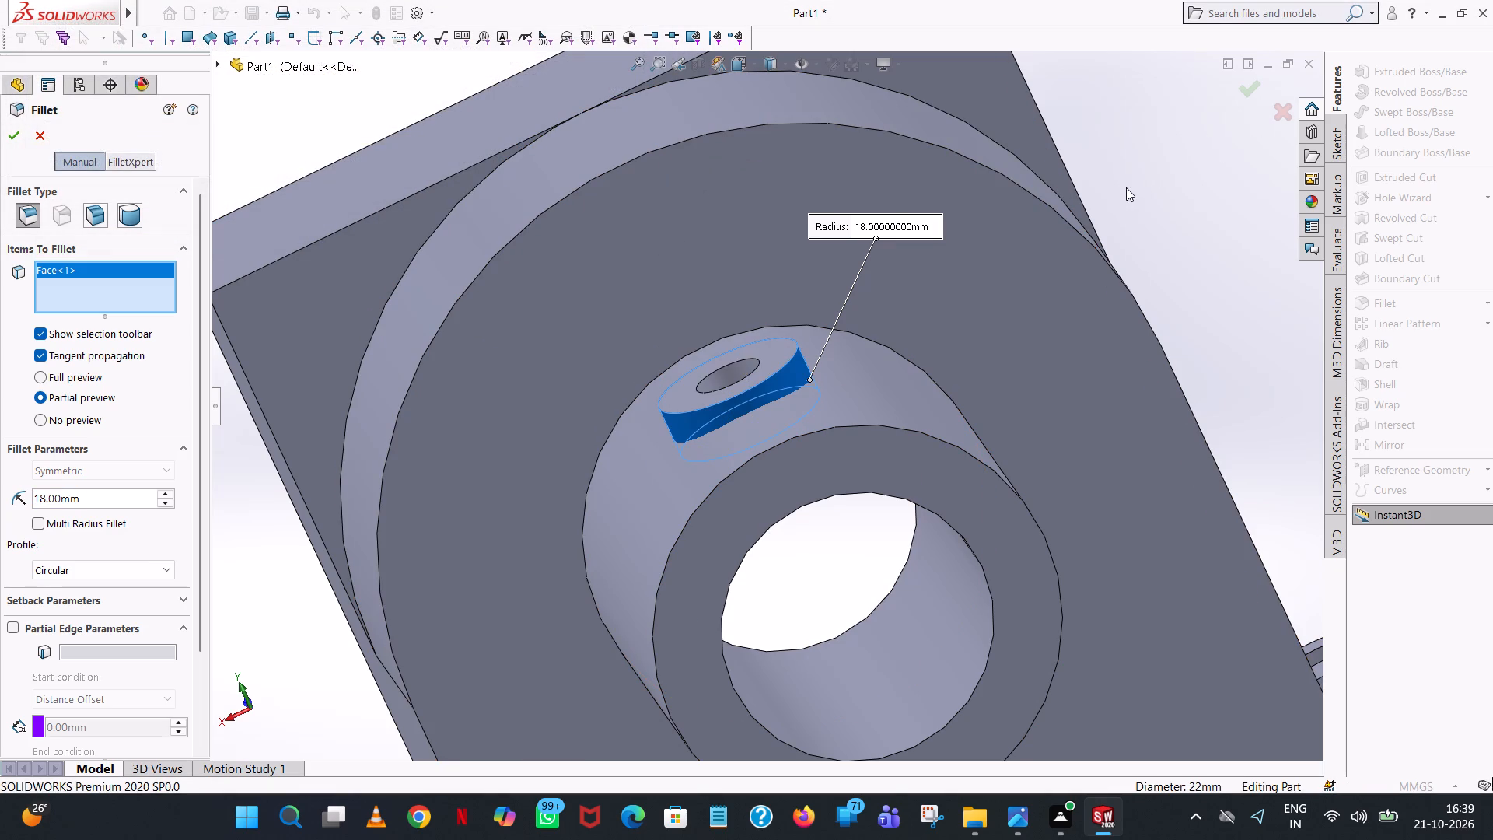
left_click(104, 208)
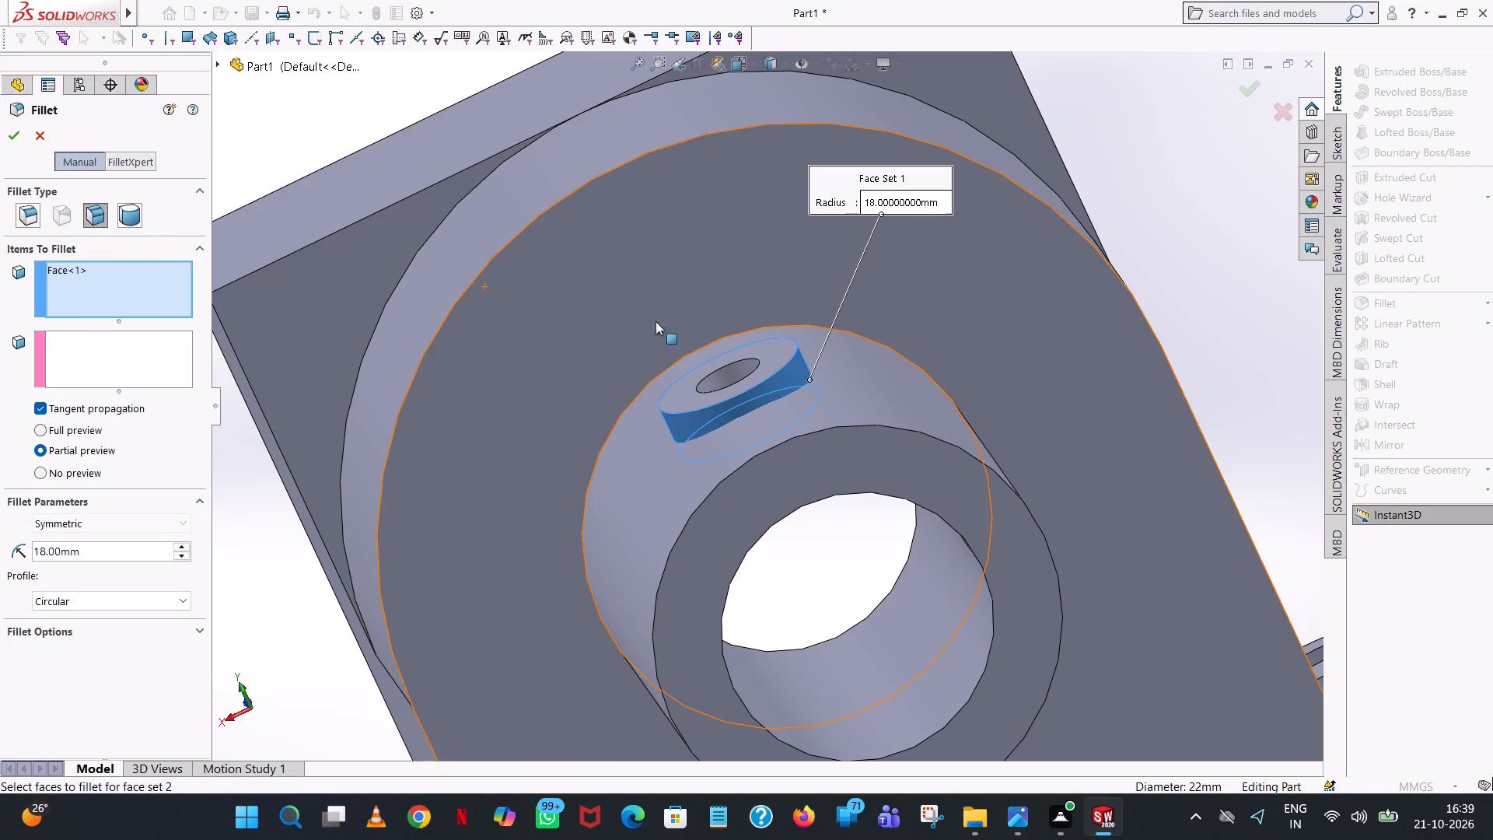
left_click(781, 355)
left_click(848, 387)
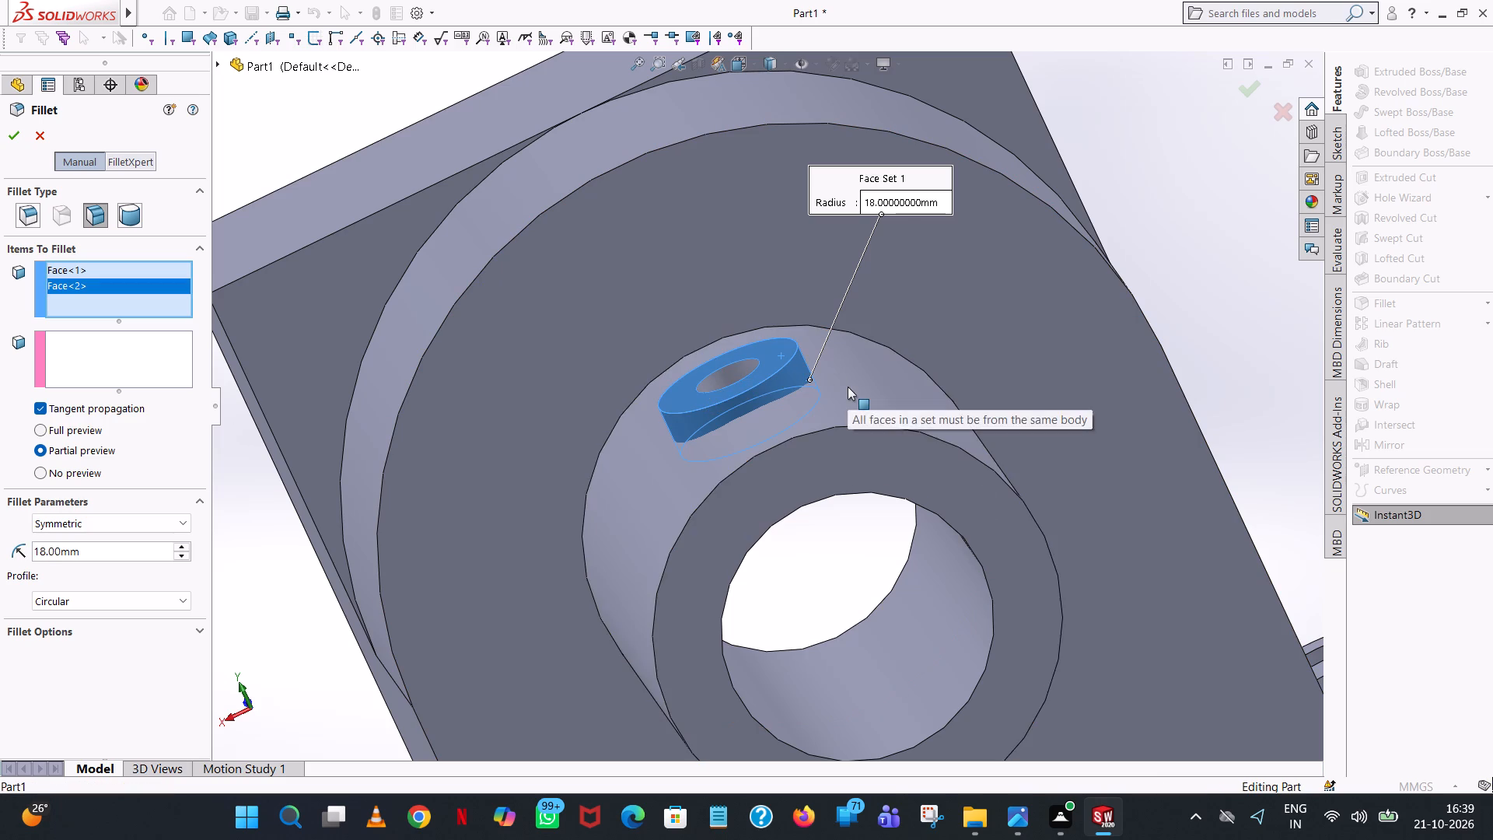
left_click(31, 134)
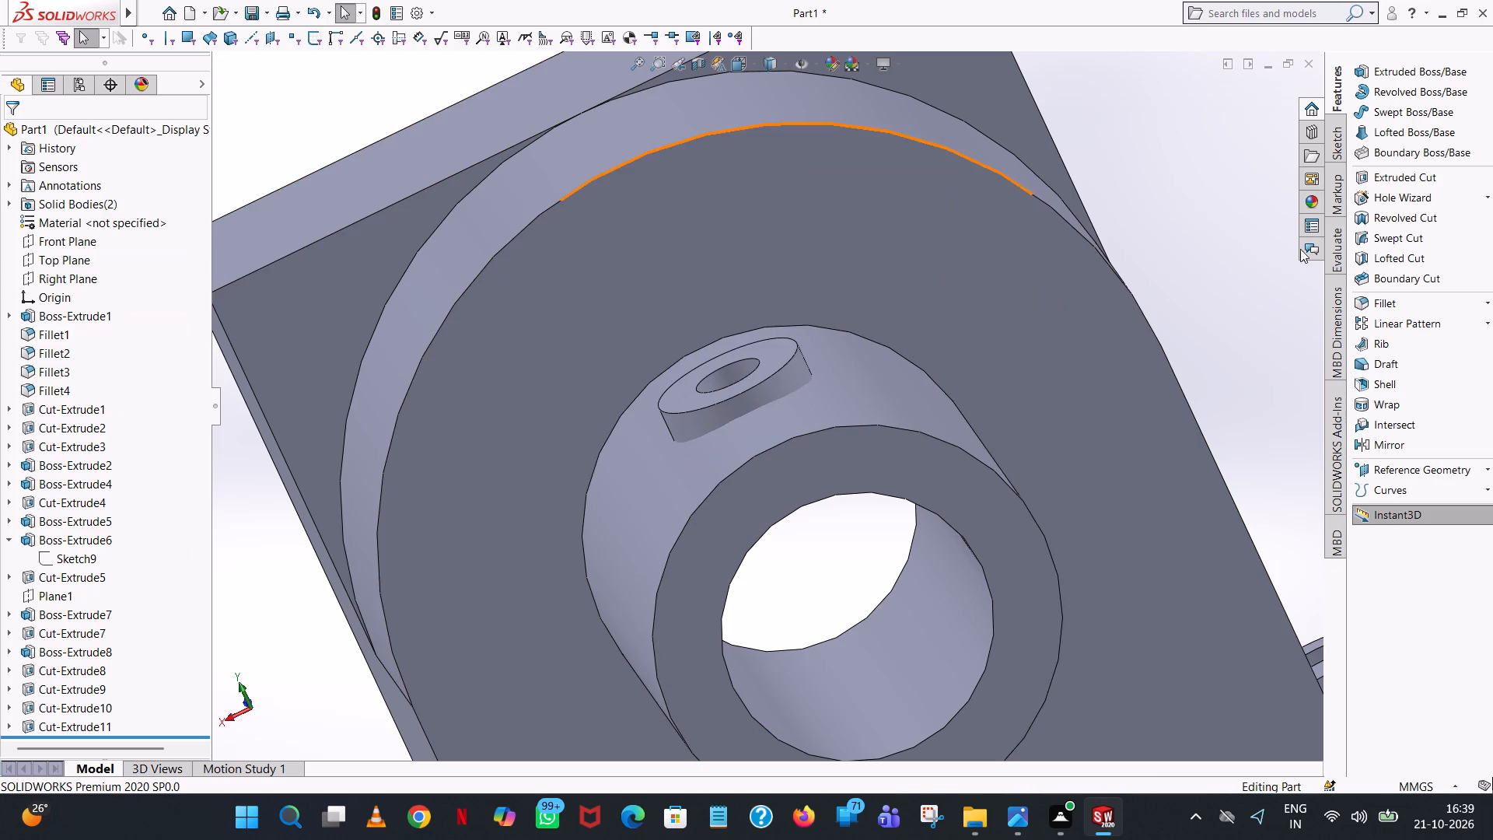
Apply a face fillet of 3 mm radius between the small boss's top face and its side face.
left_click(1393, 298)
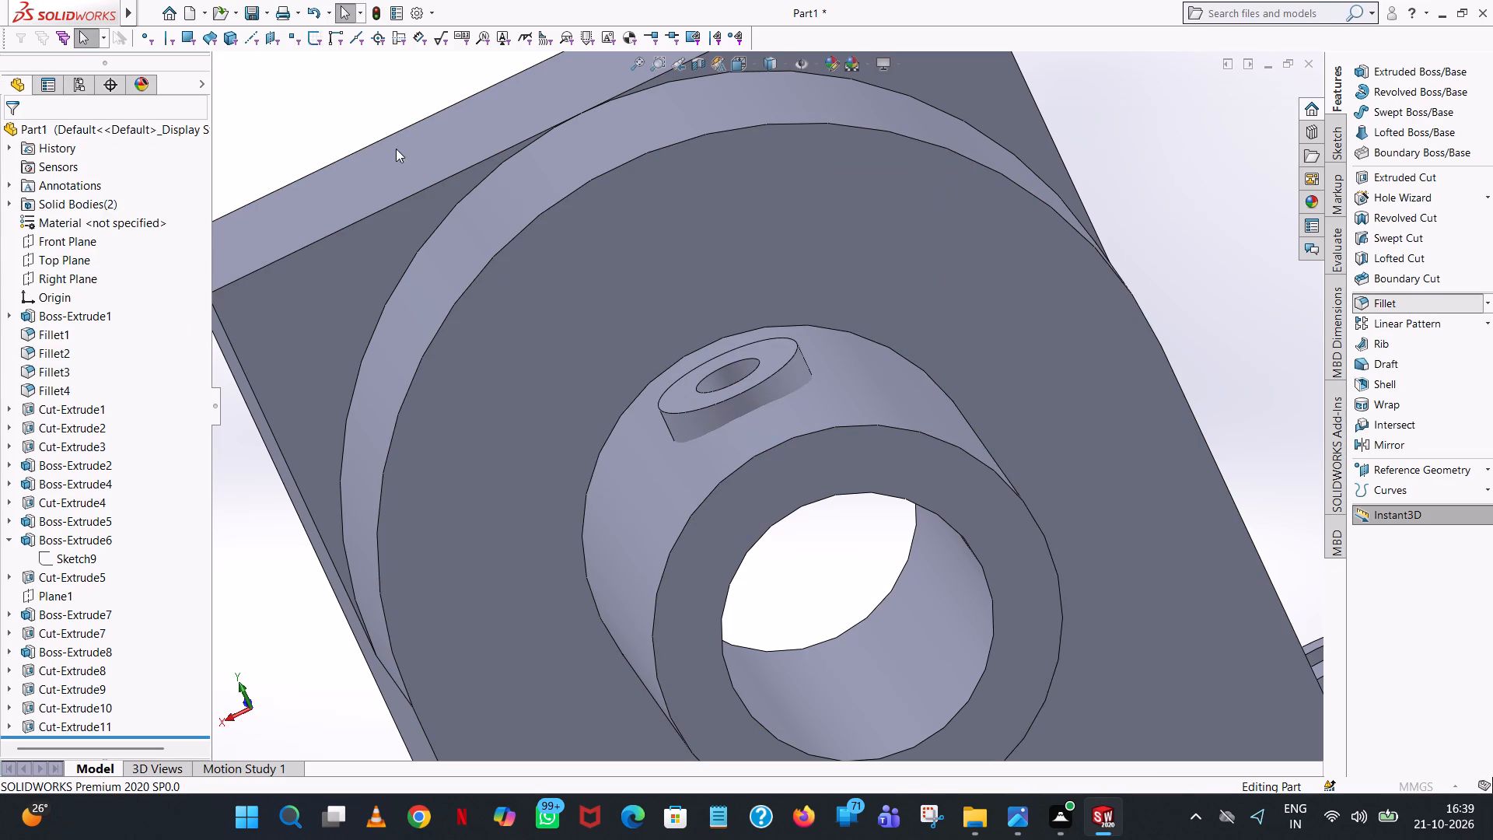
left_click(94, 219)
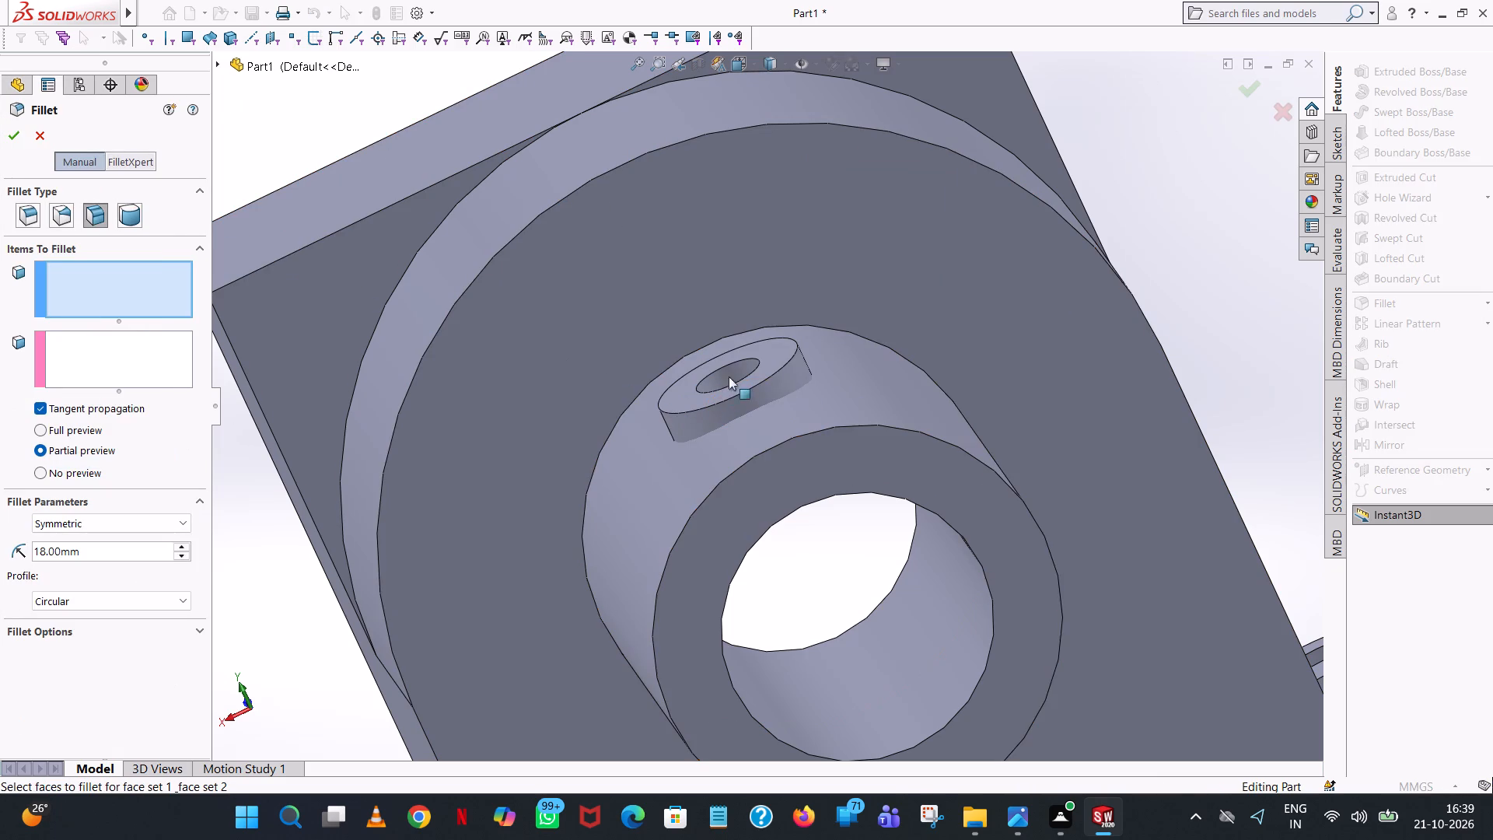
left_click(773, 344)
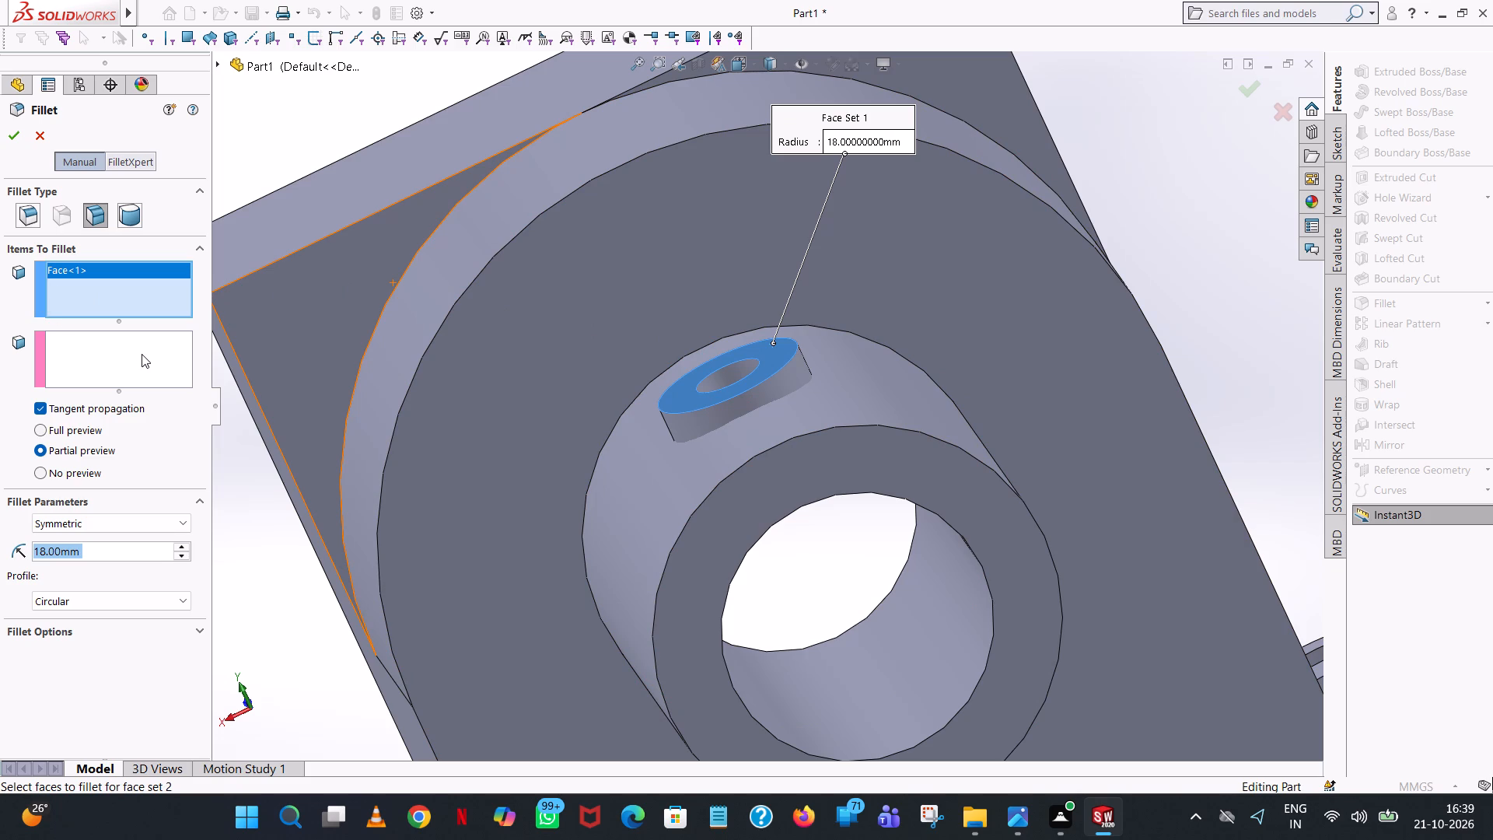
left_click(142, 354)
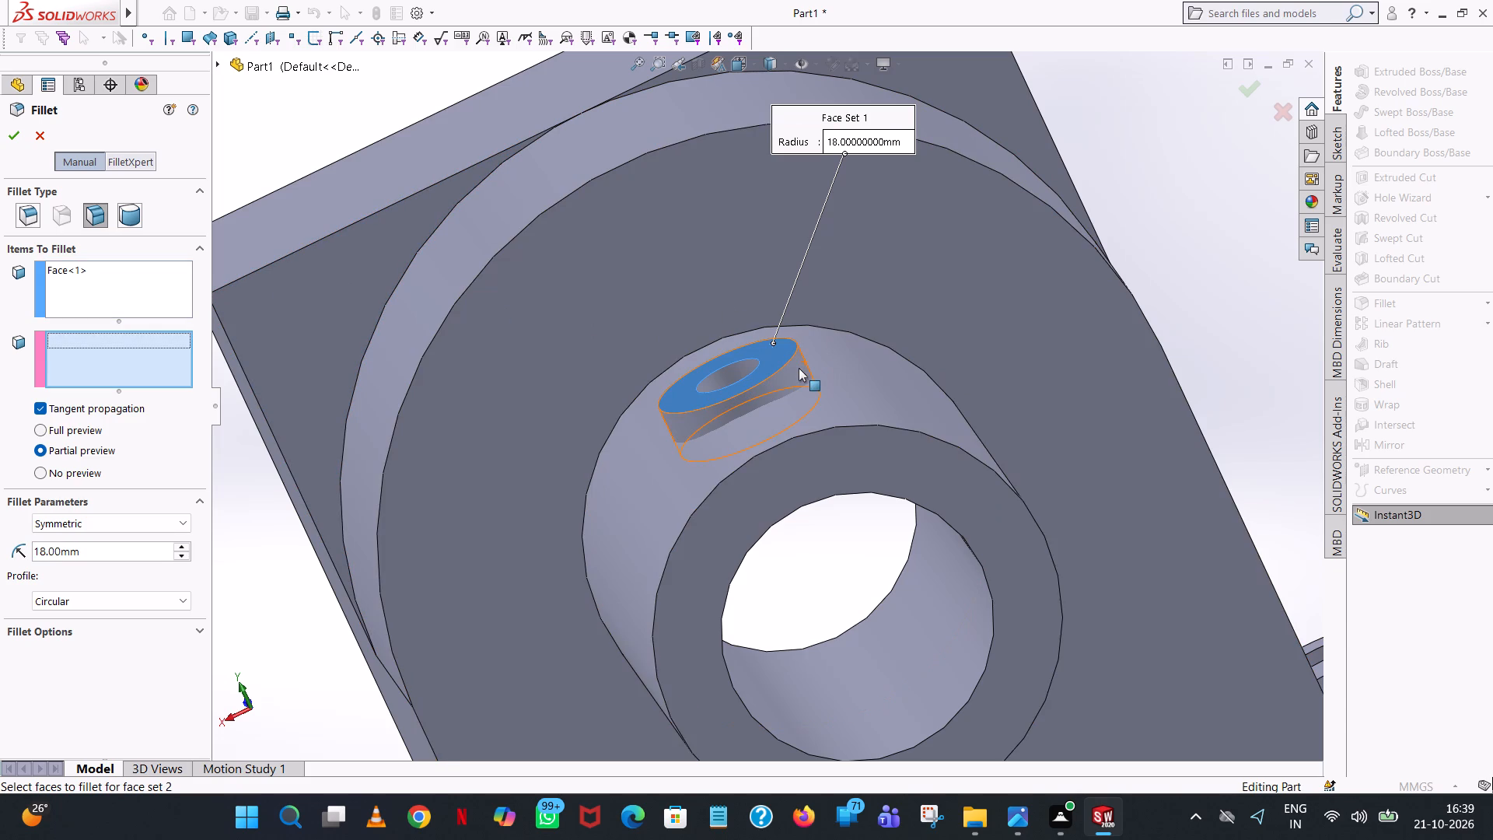
left_click(799, 368)
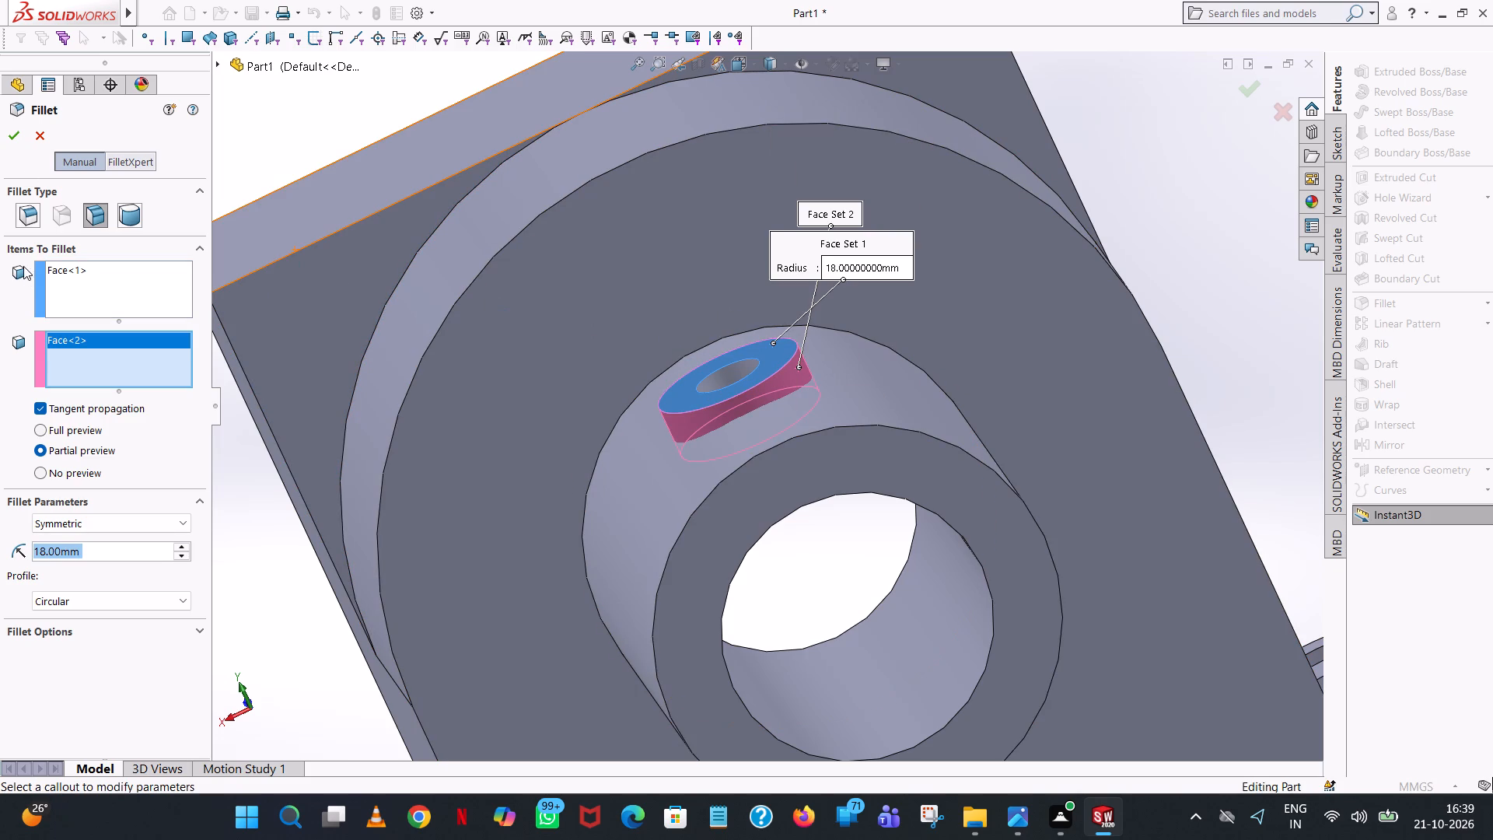
key("3")
left_click(115, 720)
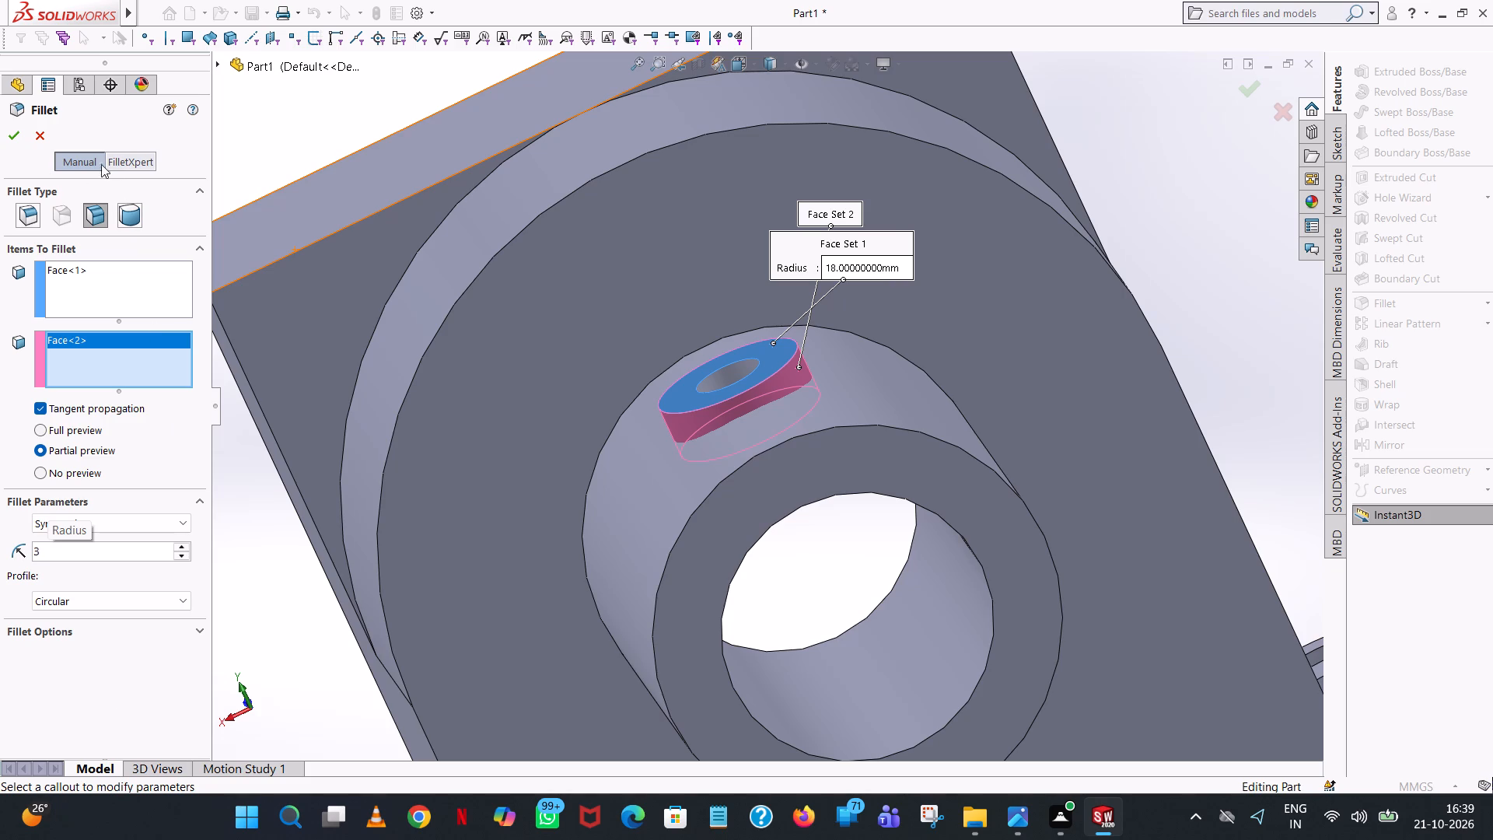
left_click(23, 132)
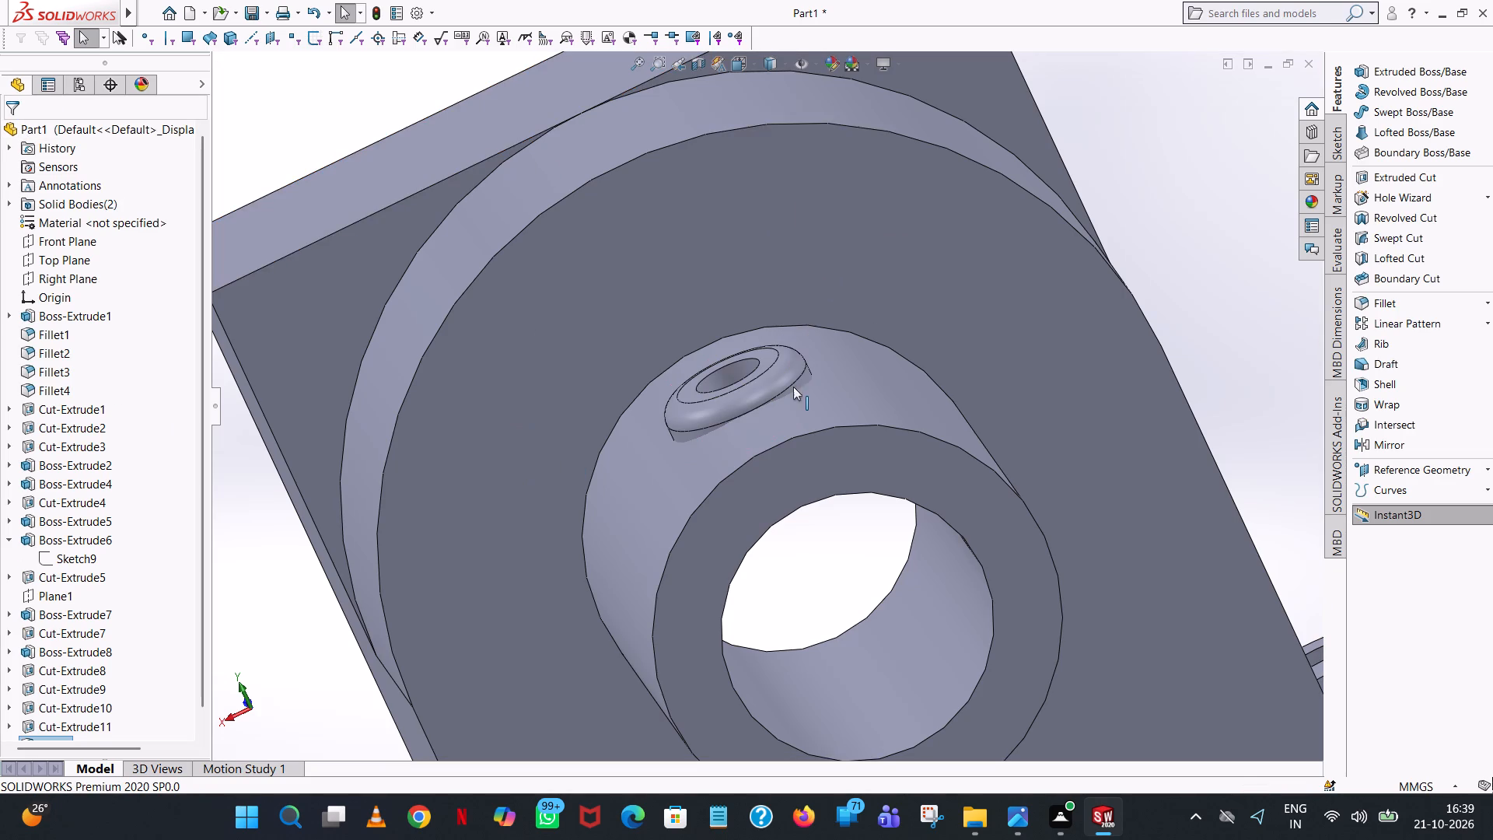
Examine the rounded small boss on the cylinder from the side and from the front.
middle_click_drag(798, 388, 934, 296)
scroll(926, 301, "up", 1)
scroll(774, 351, "down", 3)
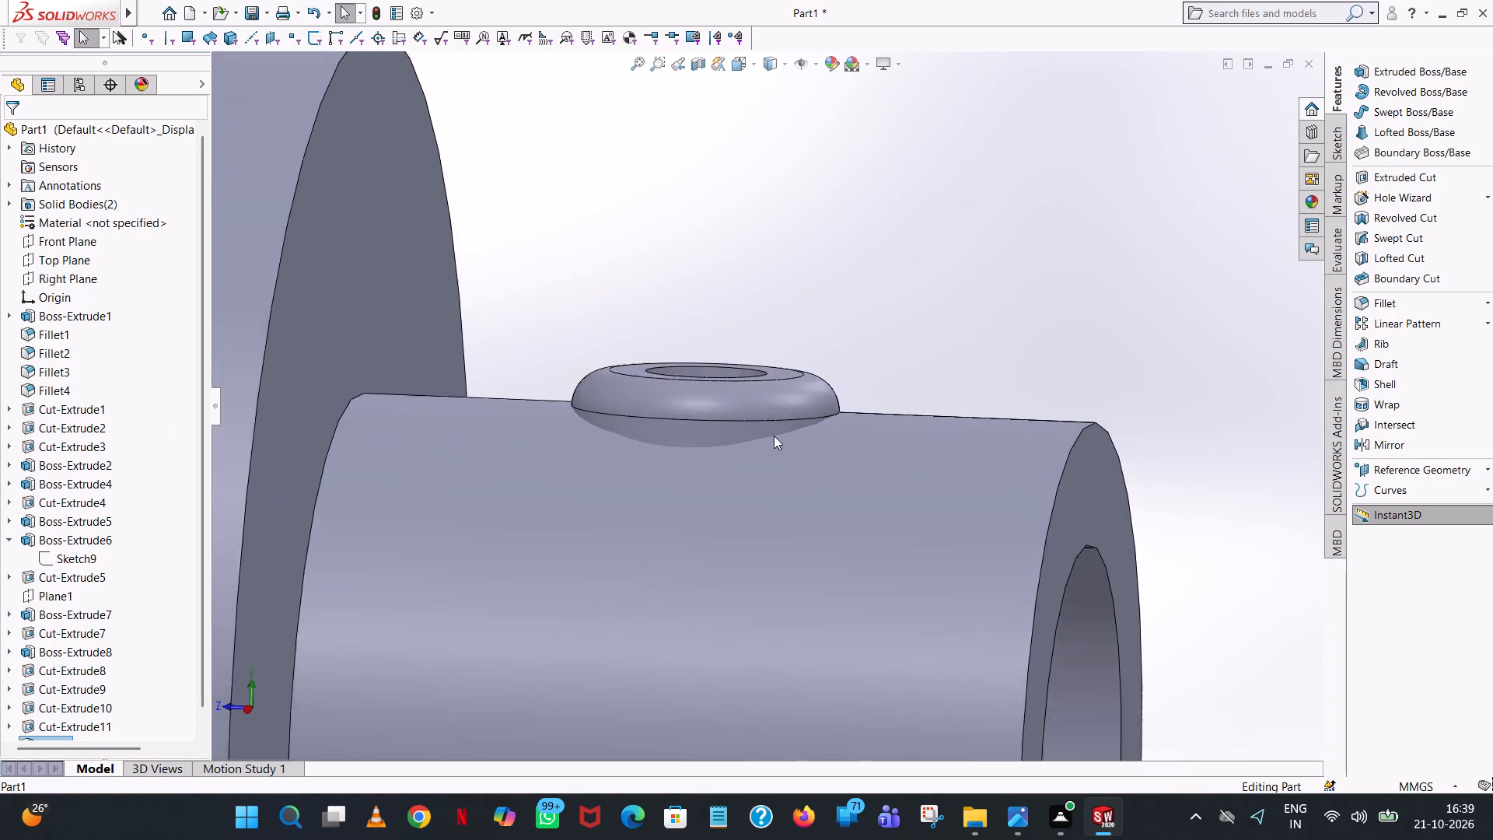
scroll(774, 436, "down", 2)
middle_click_drag(766, 481, 756, 537)
scroll(754, 456, "up", 6)
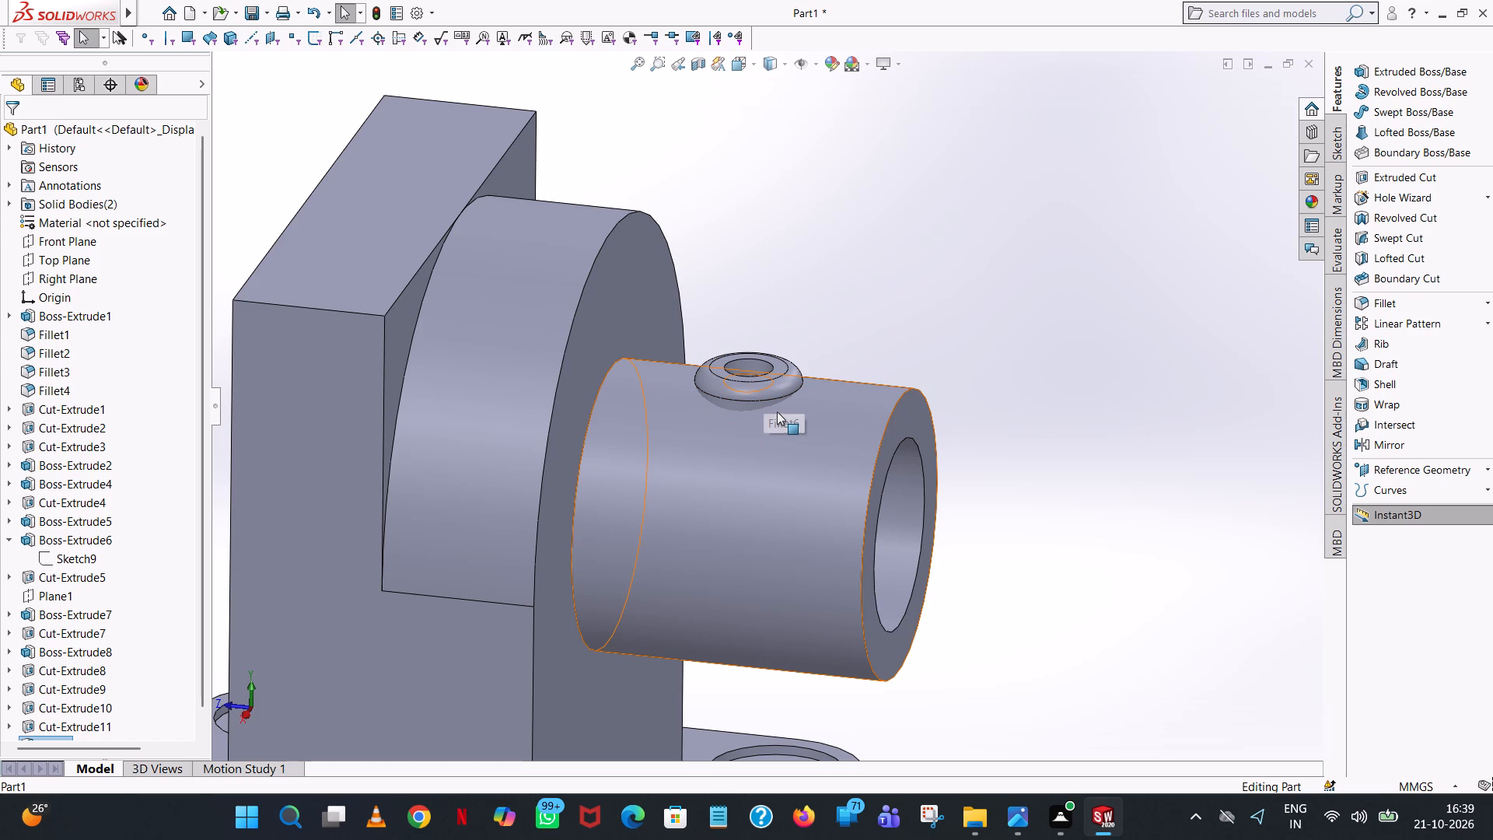
middle_click_drag(832, 416, 852, 348)
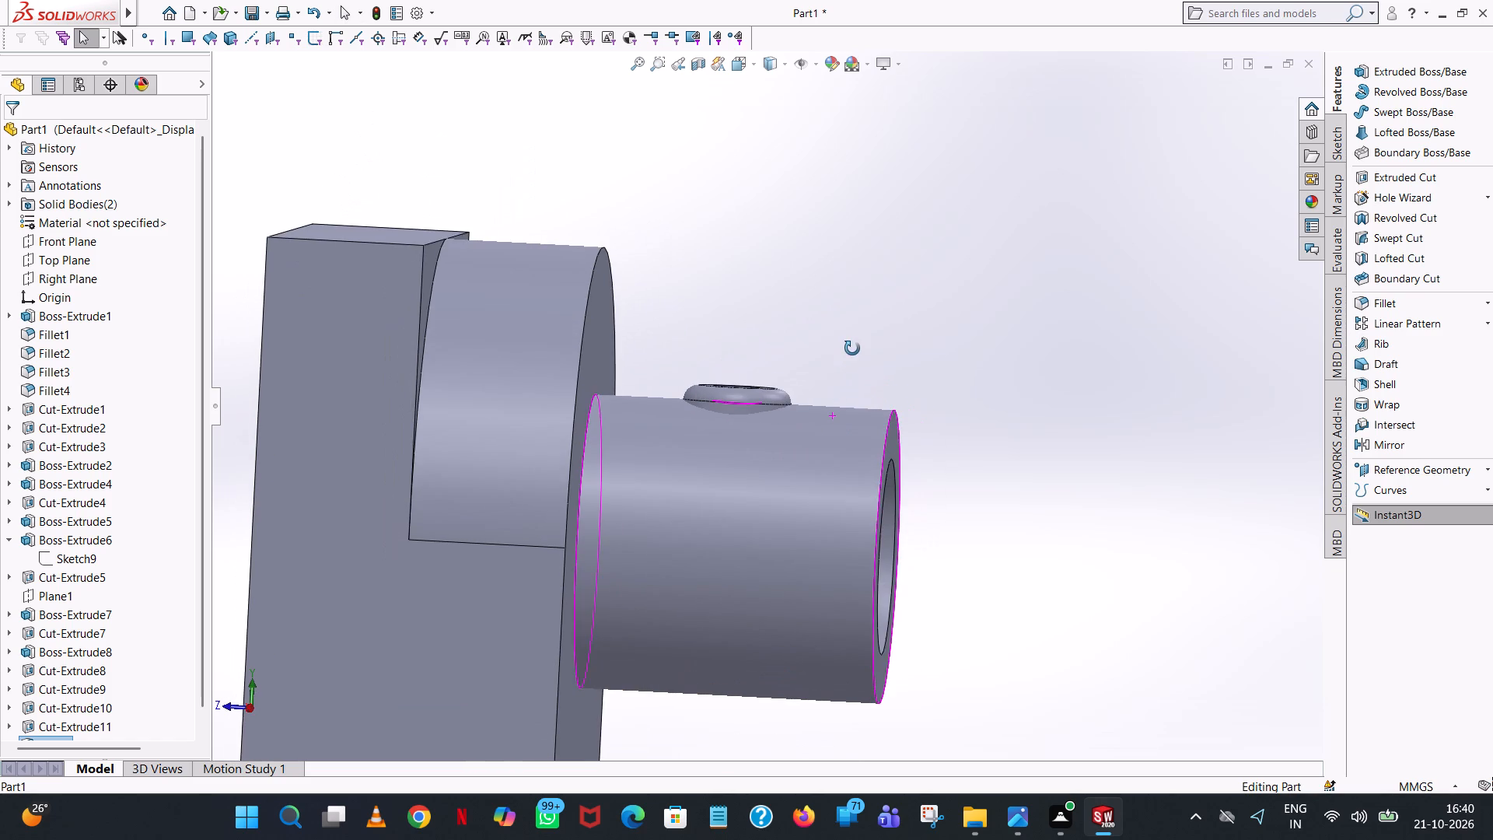
middle_click_drag(852, 348, 860, 348)
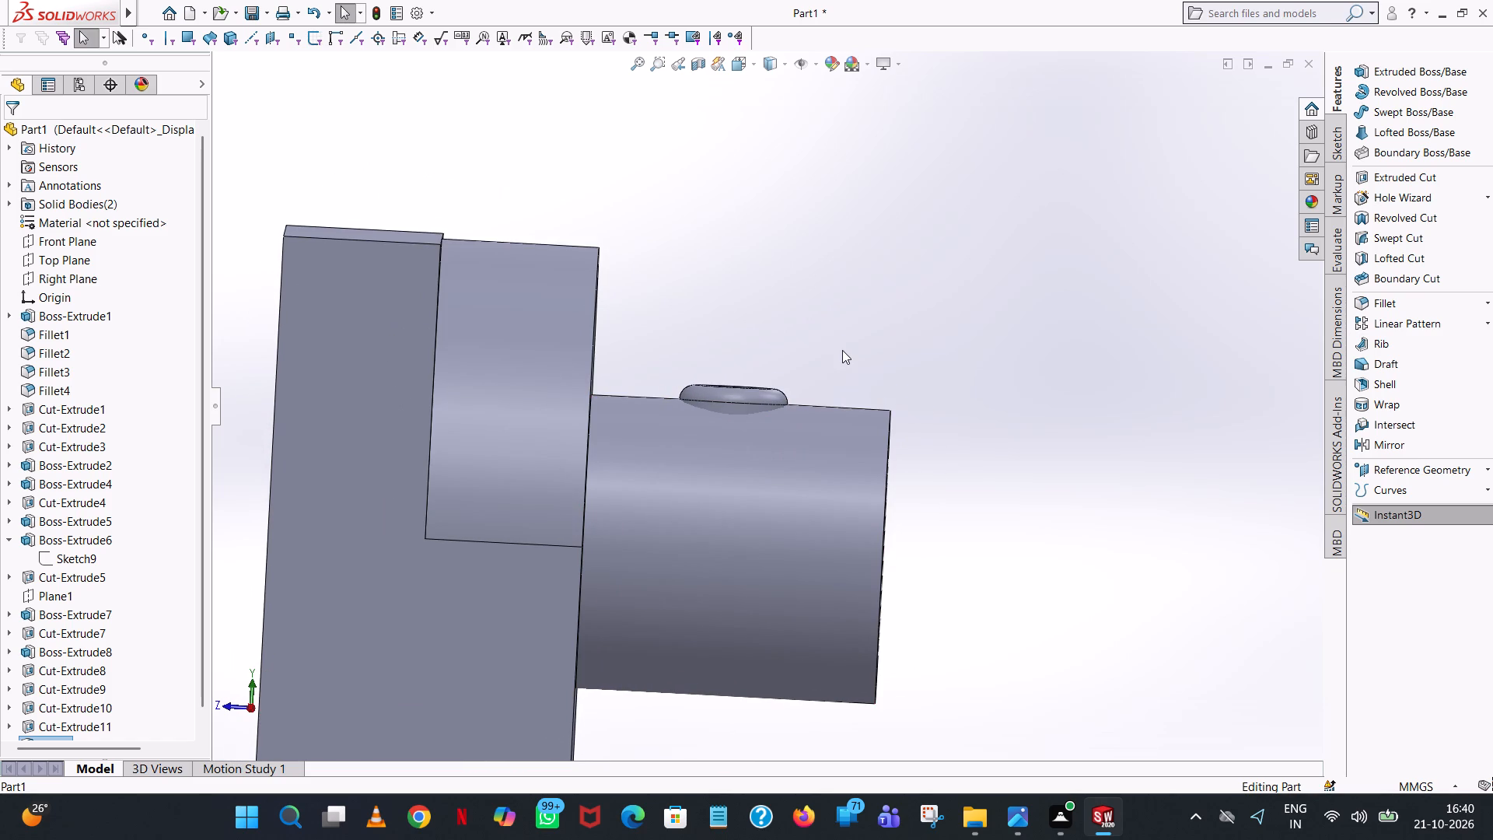
scroll(923, 425, "up", 1)
middle_click_drag(923, 425, 820, 422)
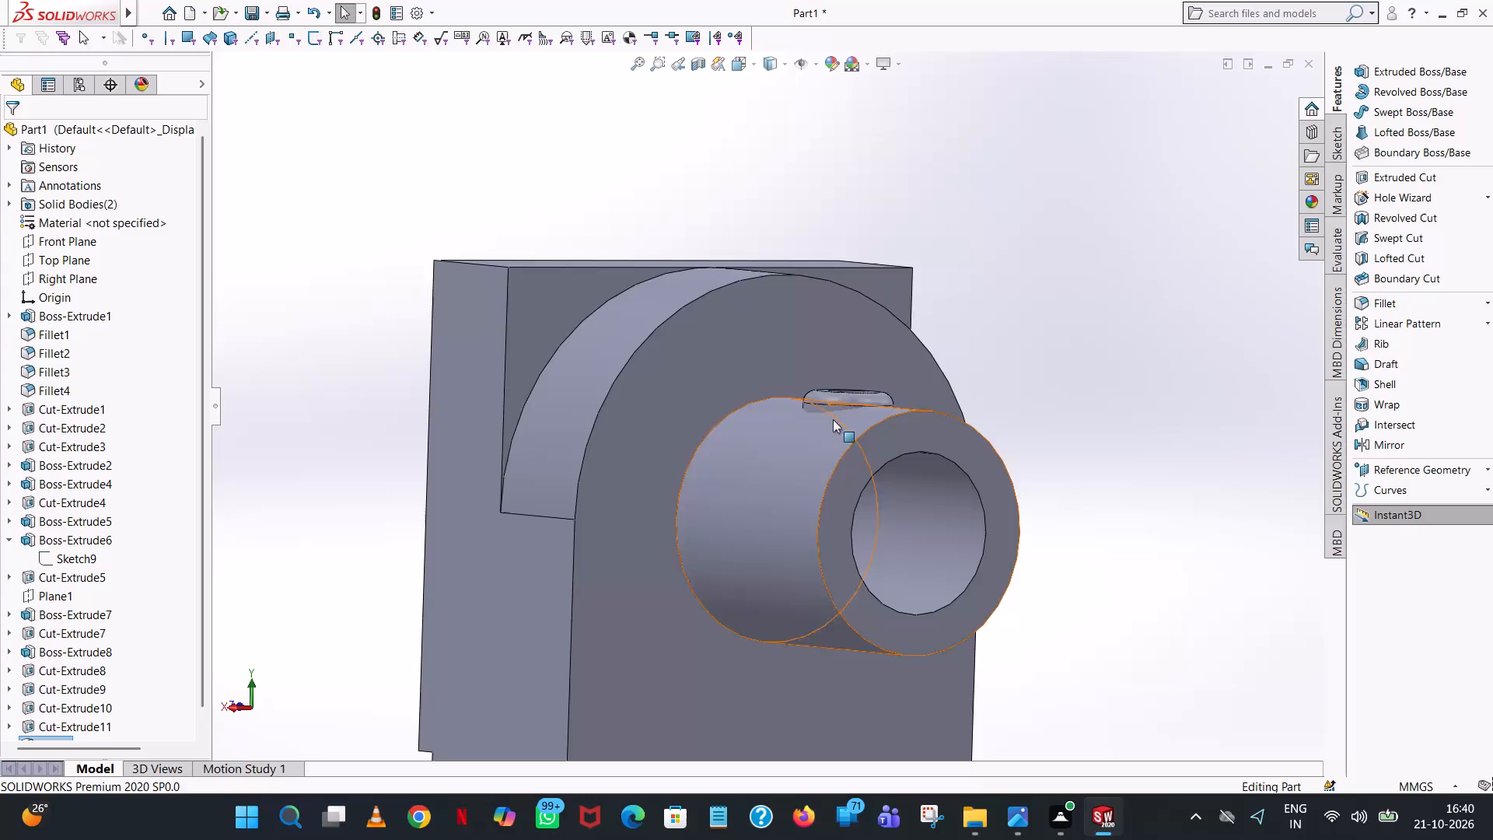
Fillet the recessed face of the relief cut at the upright's lower end with a constant 3 mm radius.
left_click(1385, 305)
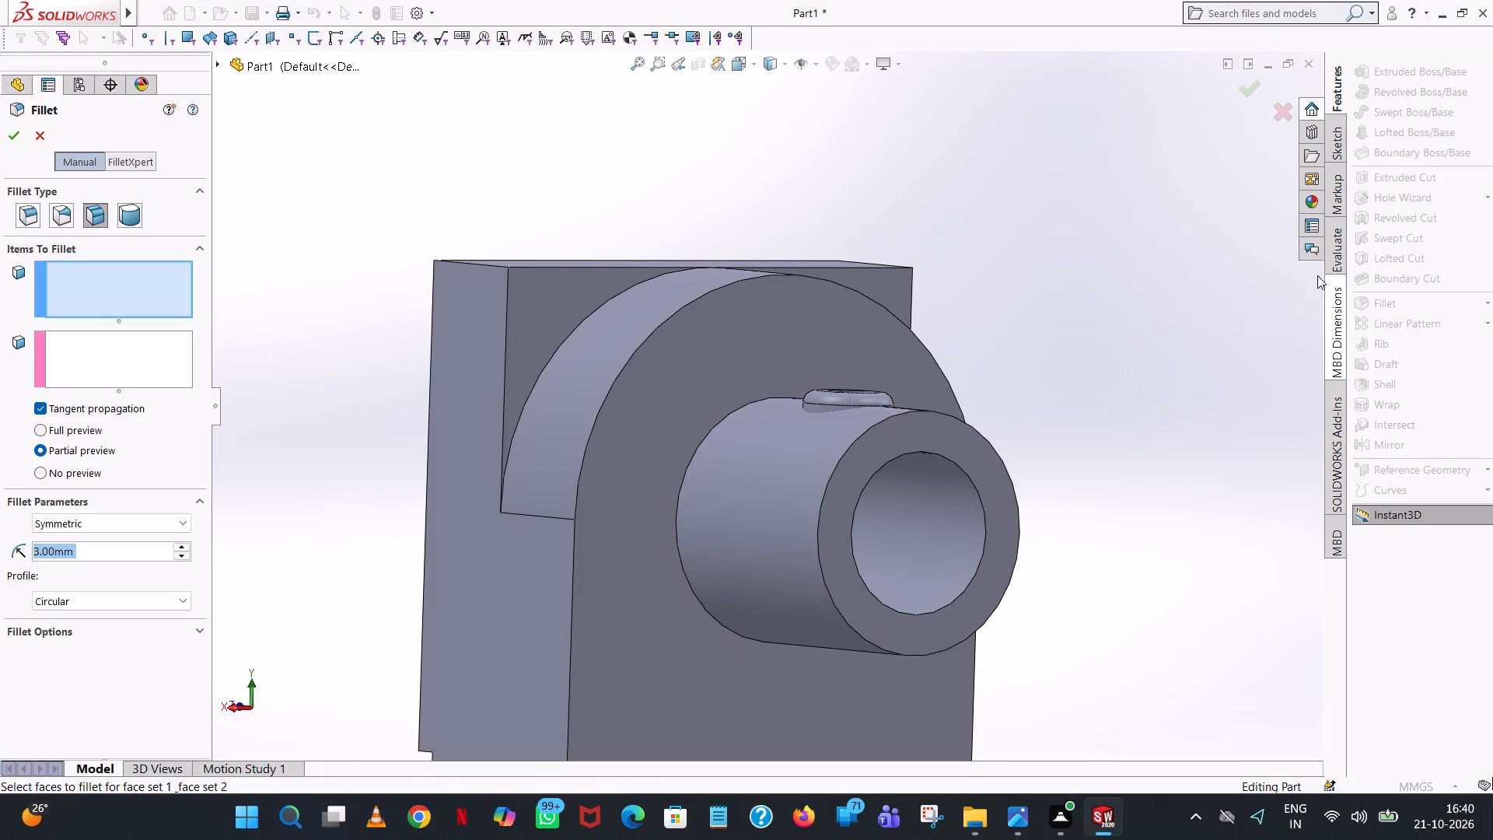
middle_click_drag(554, 117, 587, 168)
scroll(554, 117, "up", 1)
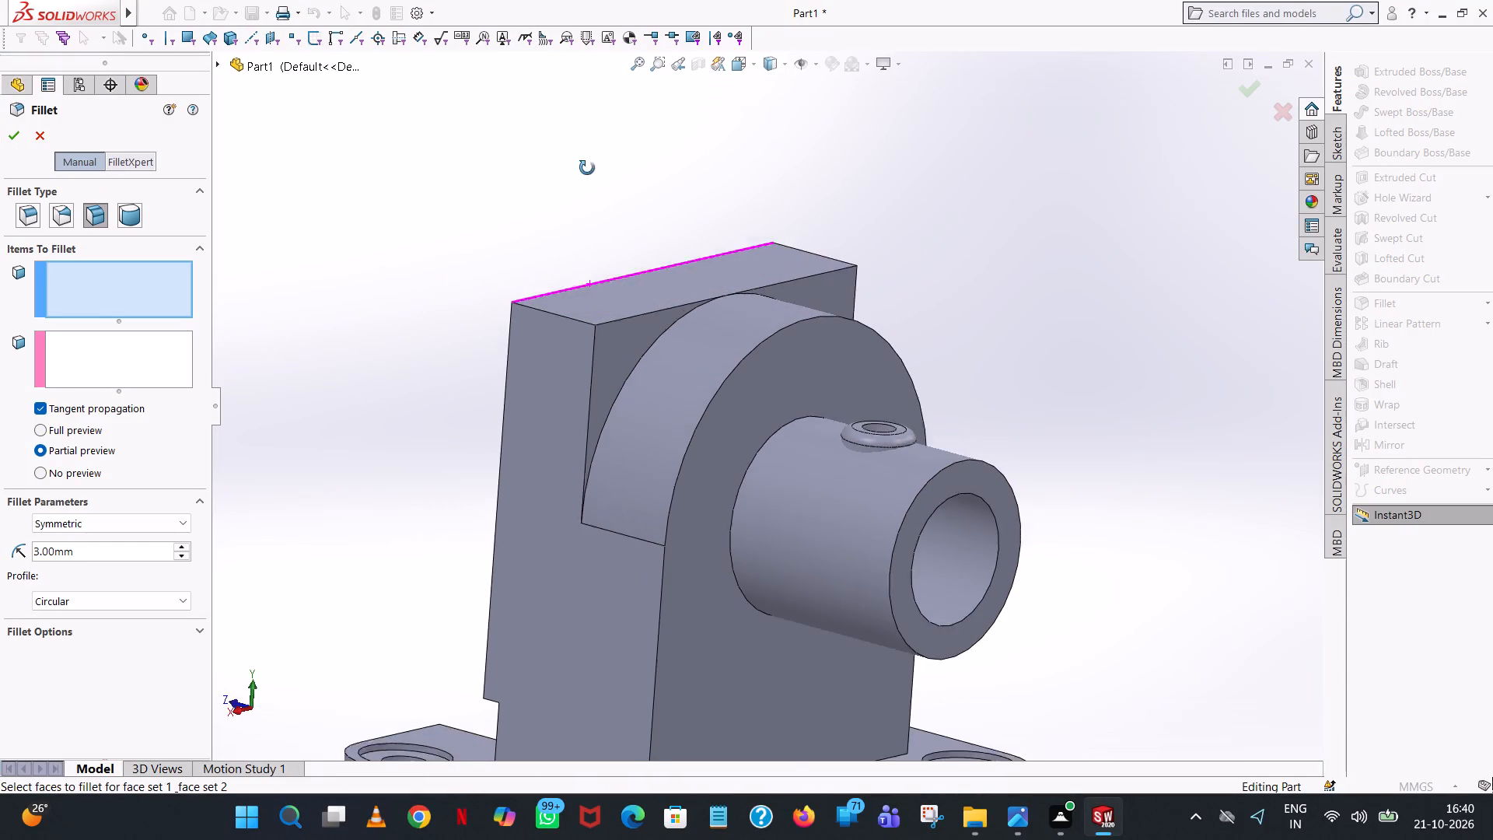
middle_click_drag(587, 168, 592, 181)
scroll(763, 322, "up", 1)
scroll(753, 512, "up", 3)
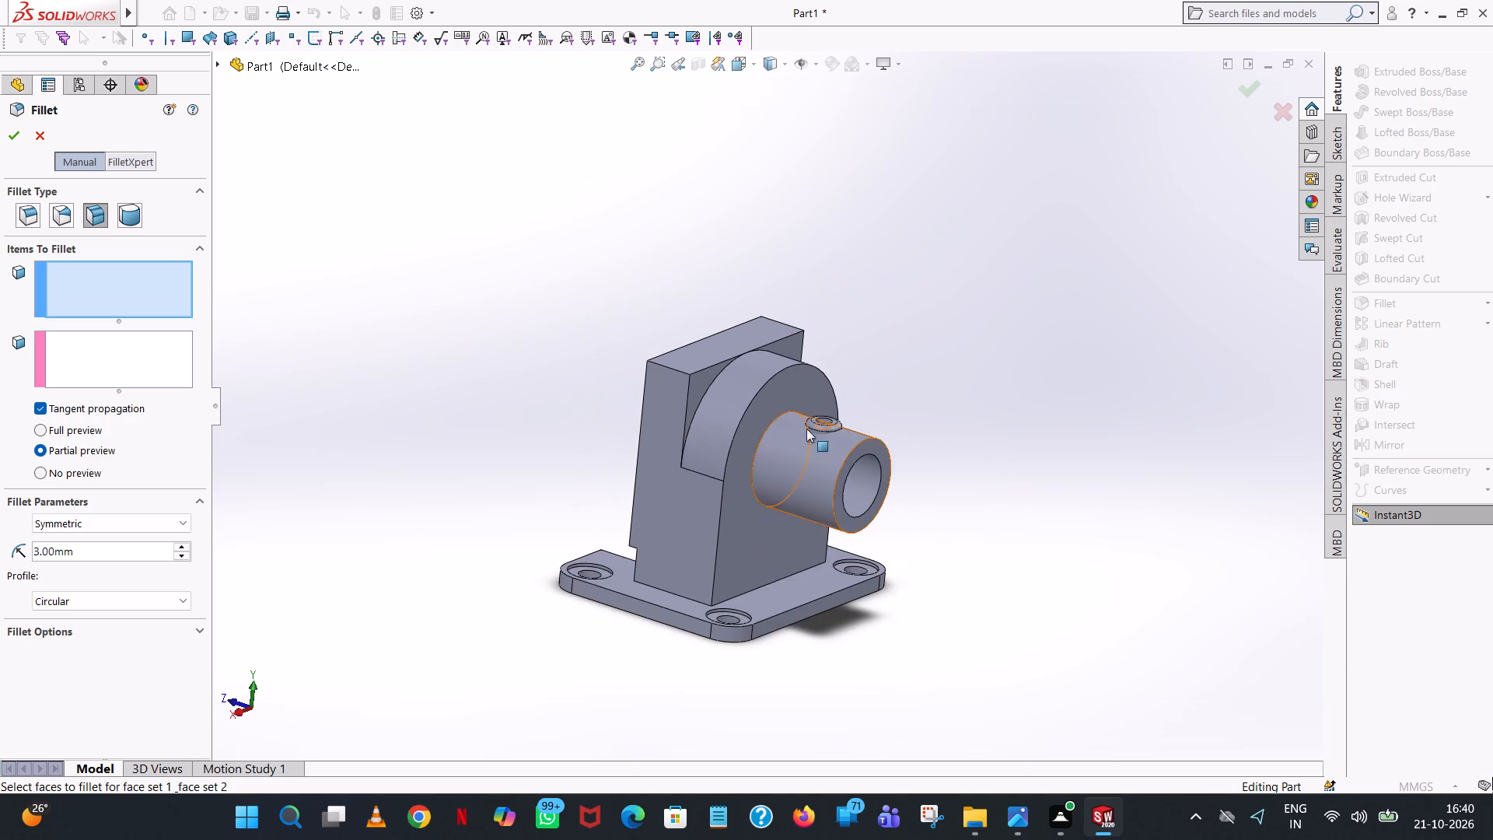
middle_click_drag(824, 401, 880, 317)
scroll(761, 467, "down", 6)
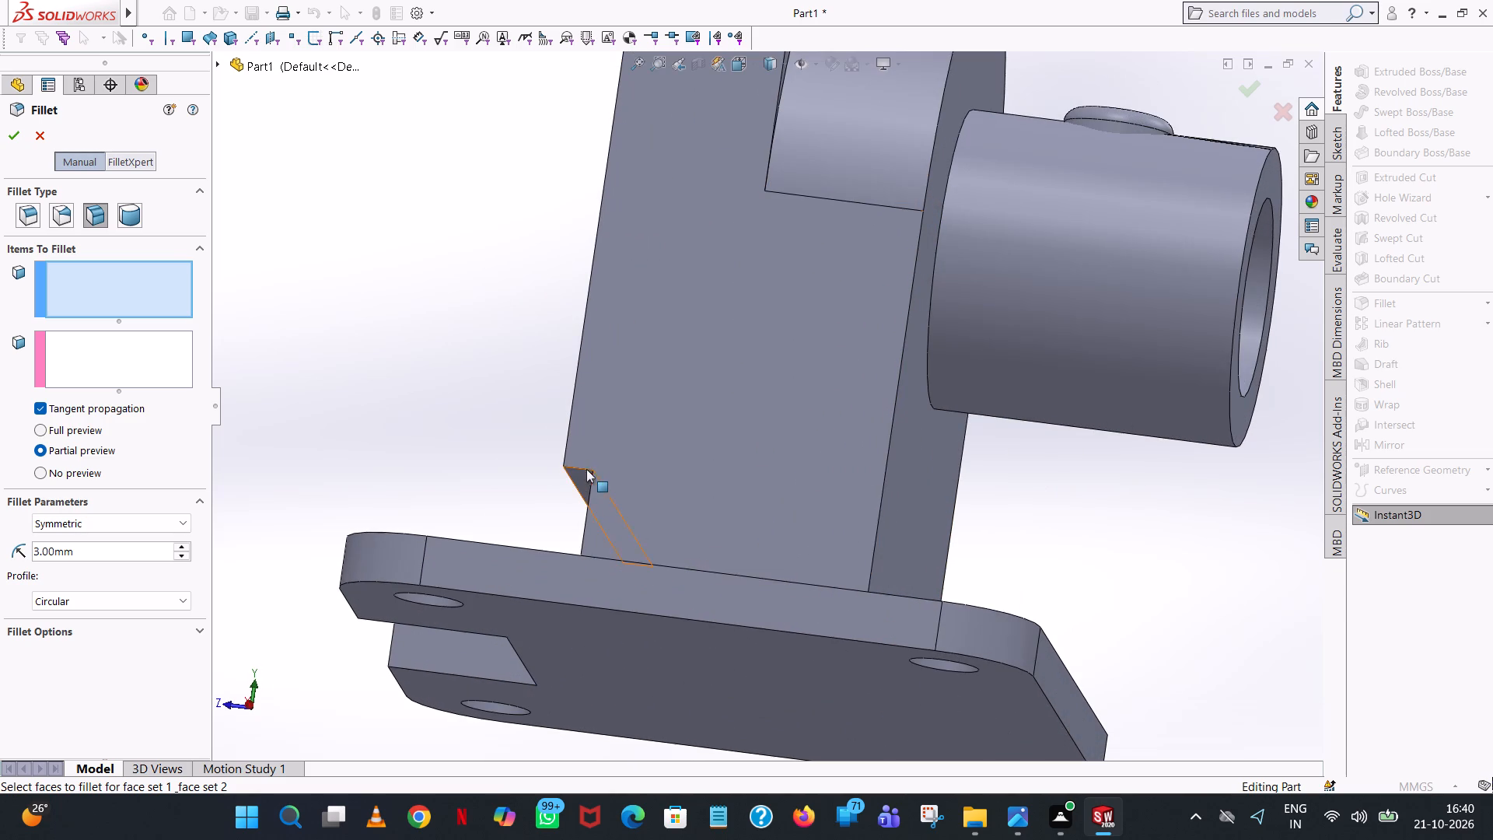
middle_click_drag(598, 484, 616, 527)
scroll(616, 527, "down", 7)
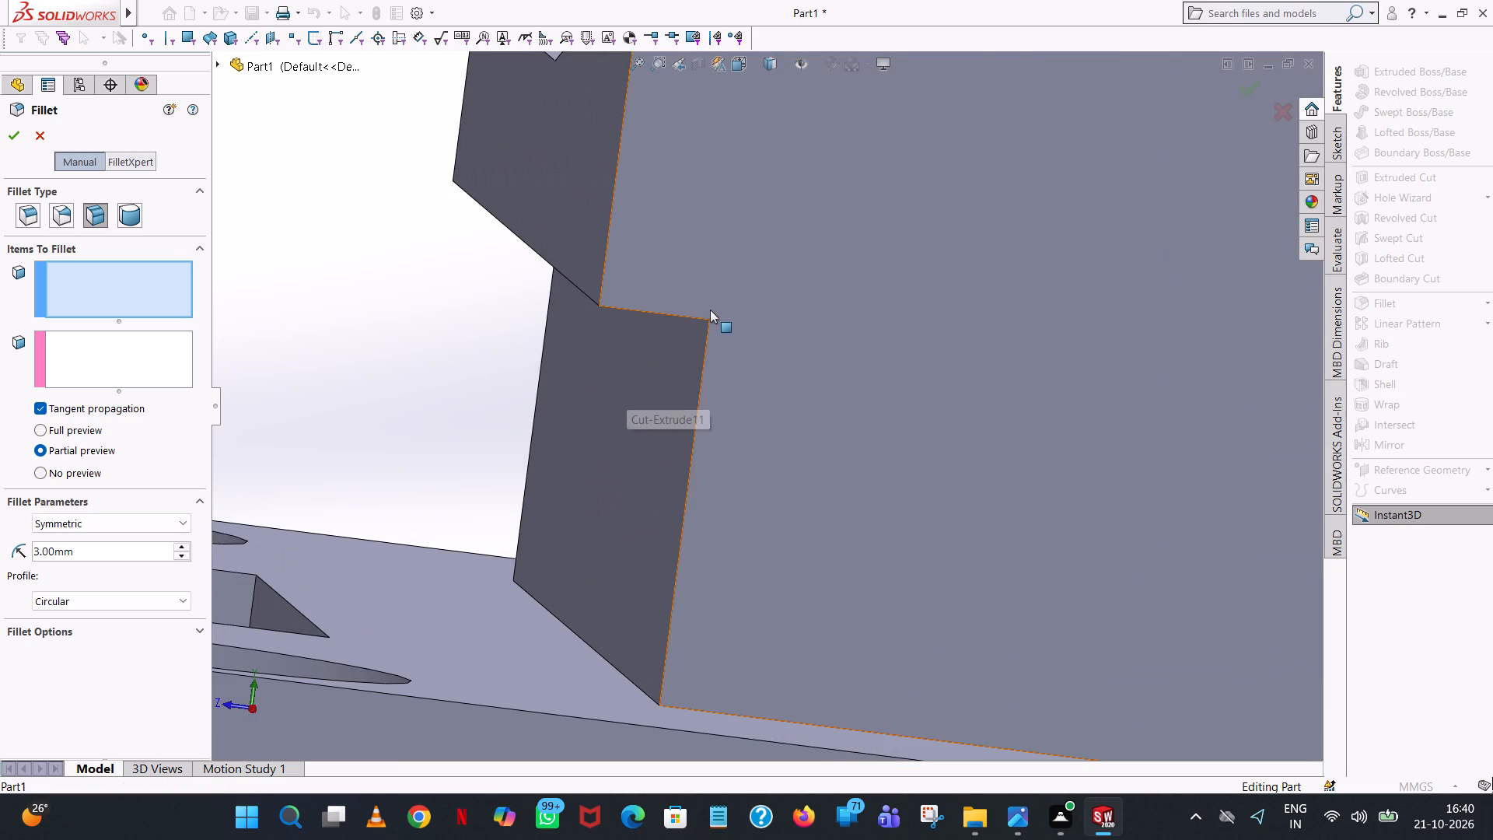
middle_click_drag(710, 310, 767, 203)
scroll(766, 208, "down", 1)
middle_click_drag(753, 254, 764, 296)
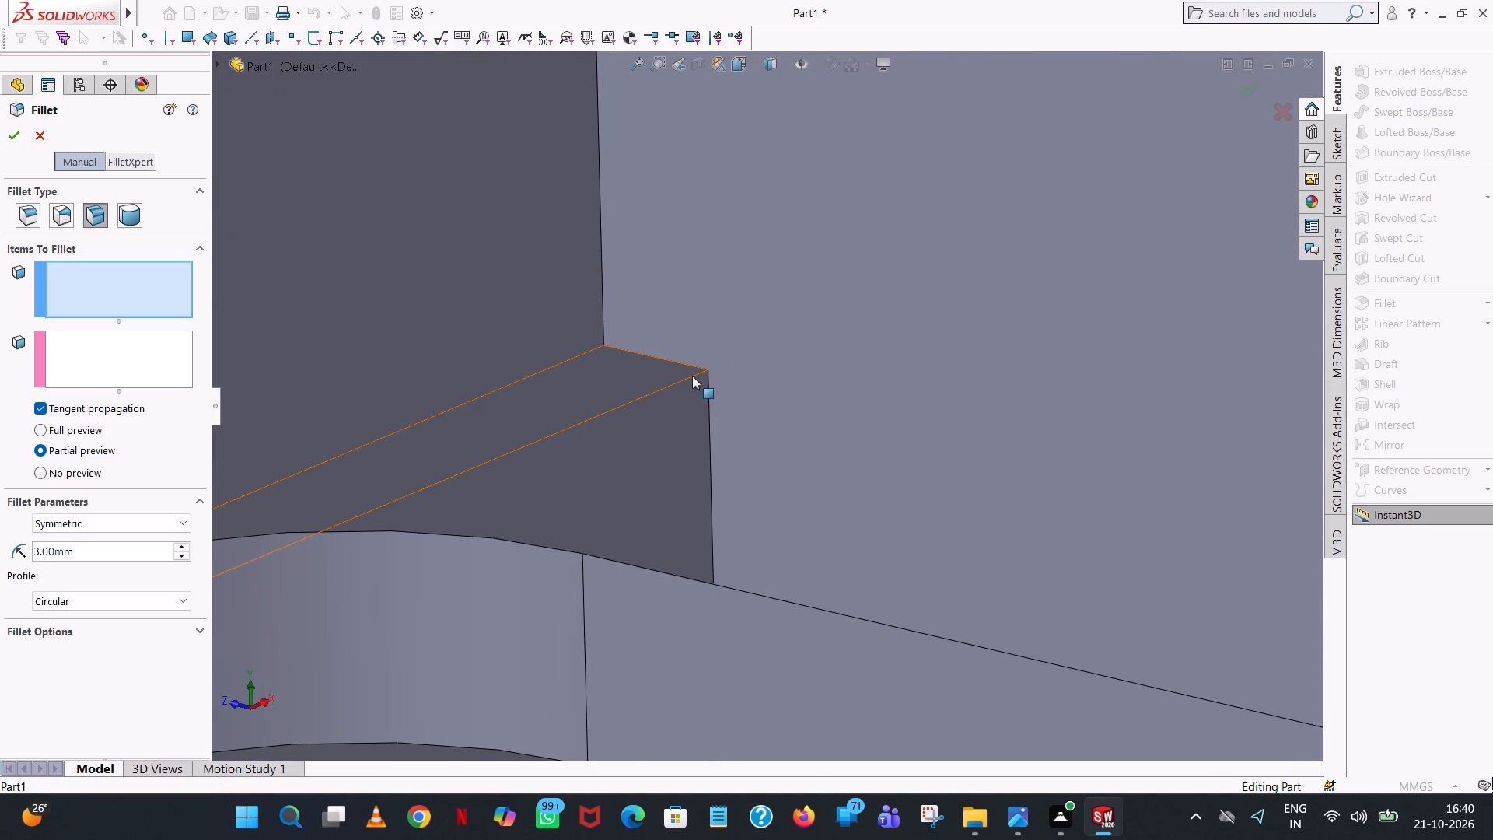
left_click(690, 378)
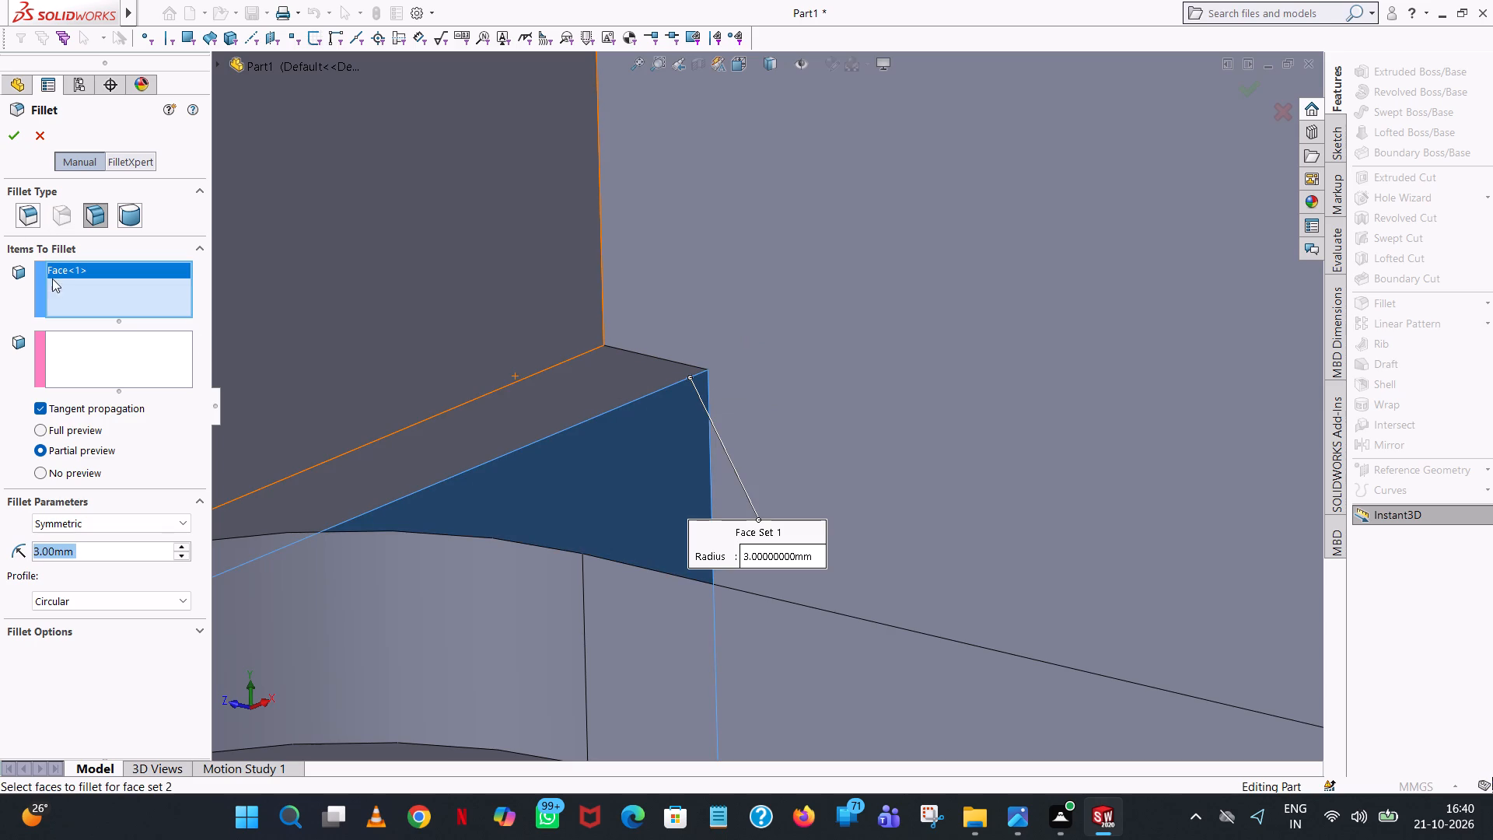
left_click(24, 223)
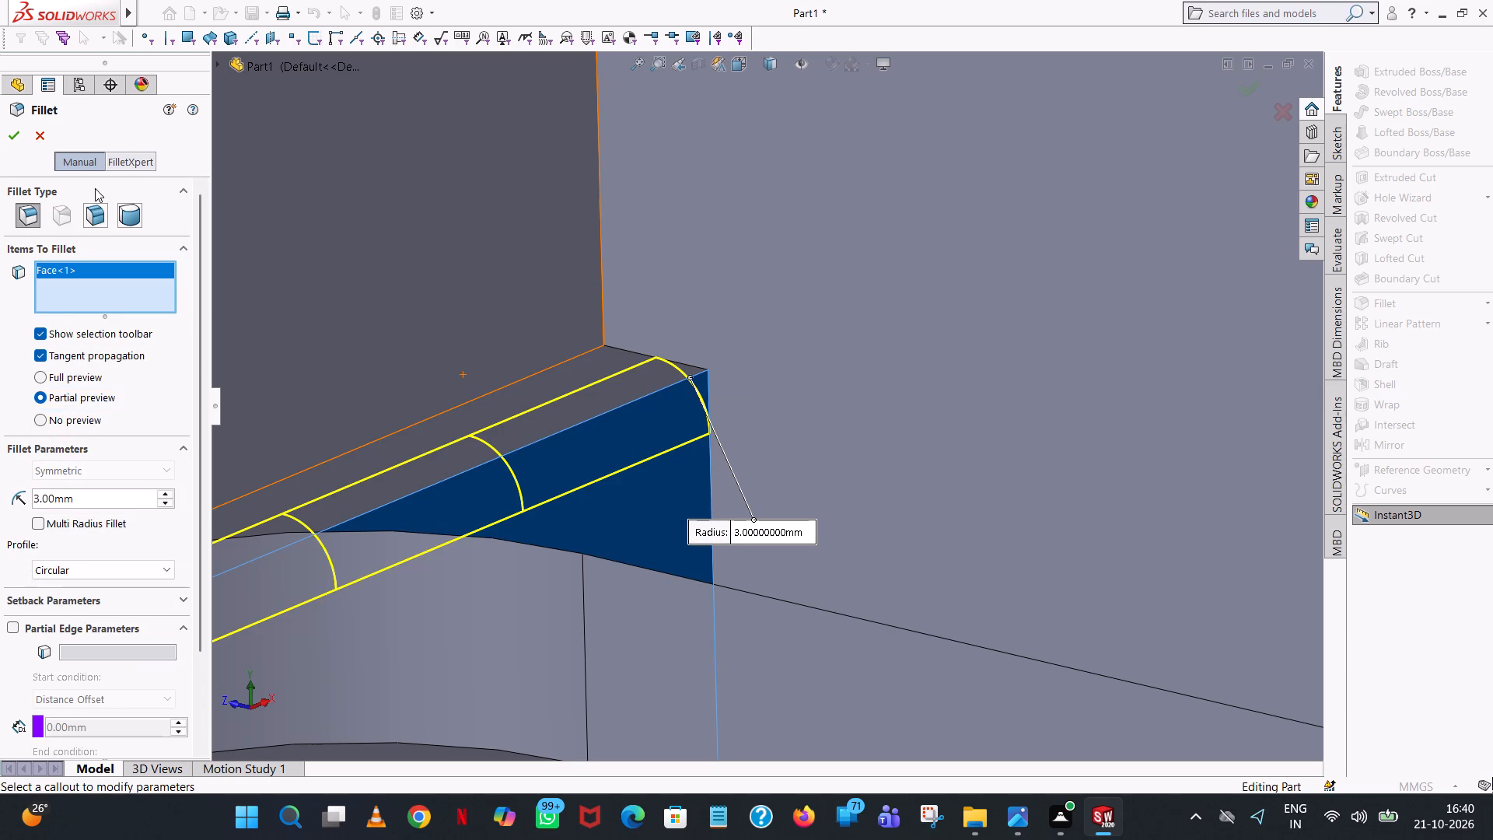
left_click(5, 132)
Fillet the upright's arched front edge, with its tangent vertical edges, at 3 mm radius.
scroll(830, 284, "up", 7)
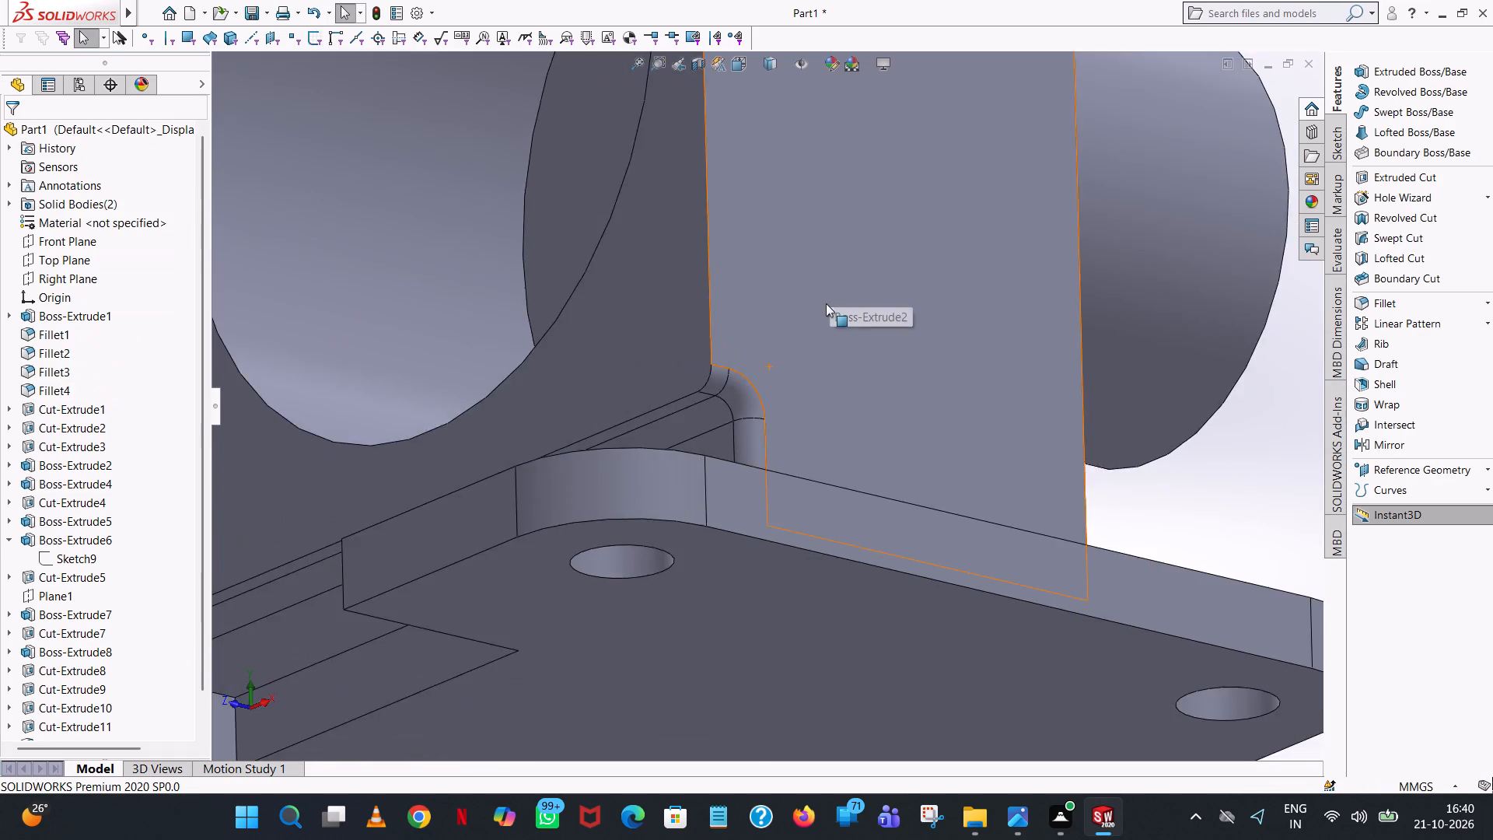
scroll(826, 303, "up", 4)
middle_click_drag(825, 308, 1053, 337)
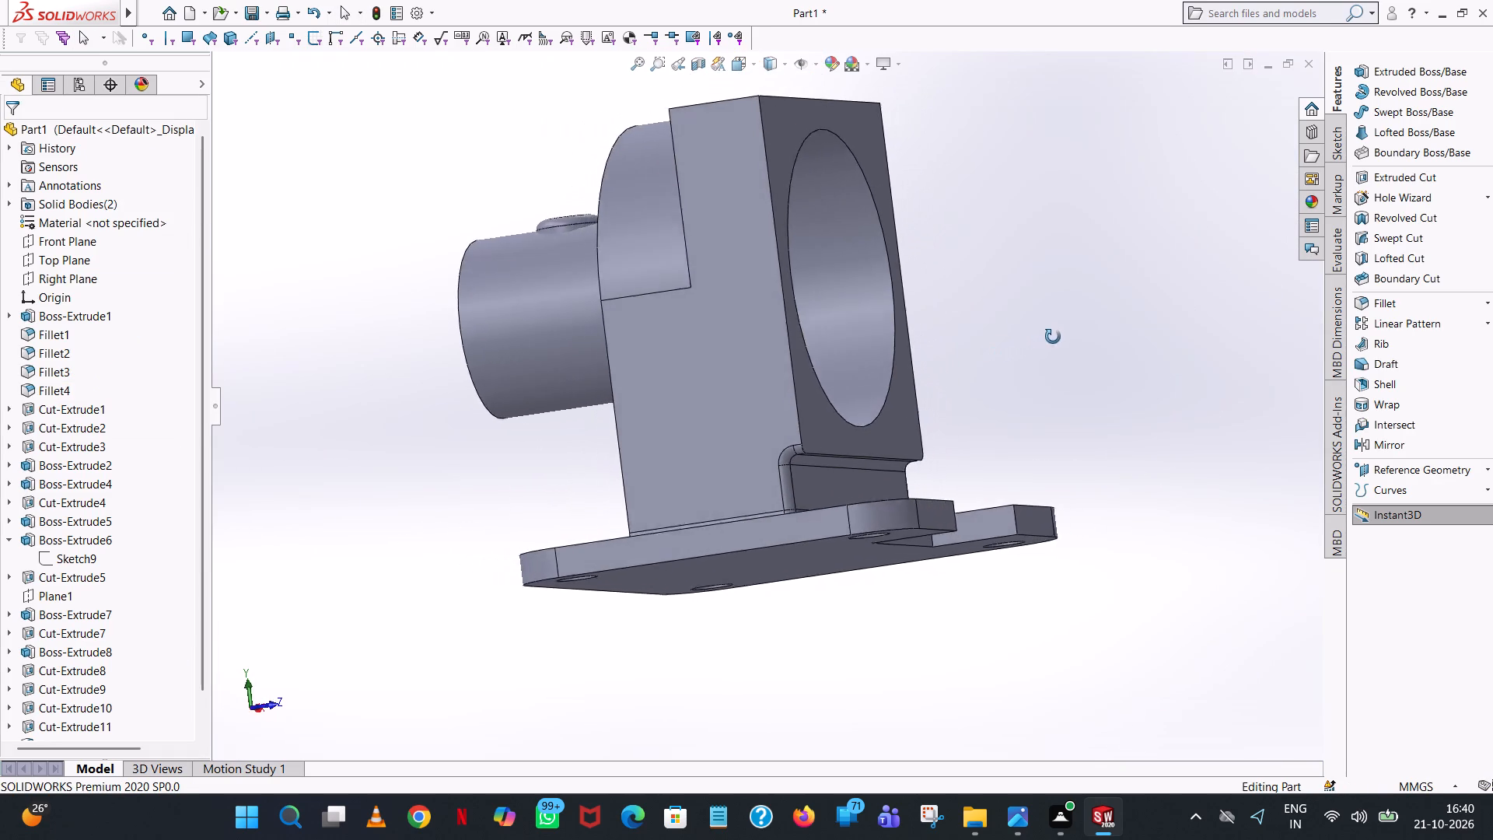
middle_click_drag(1053, 337, 1131, 379)
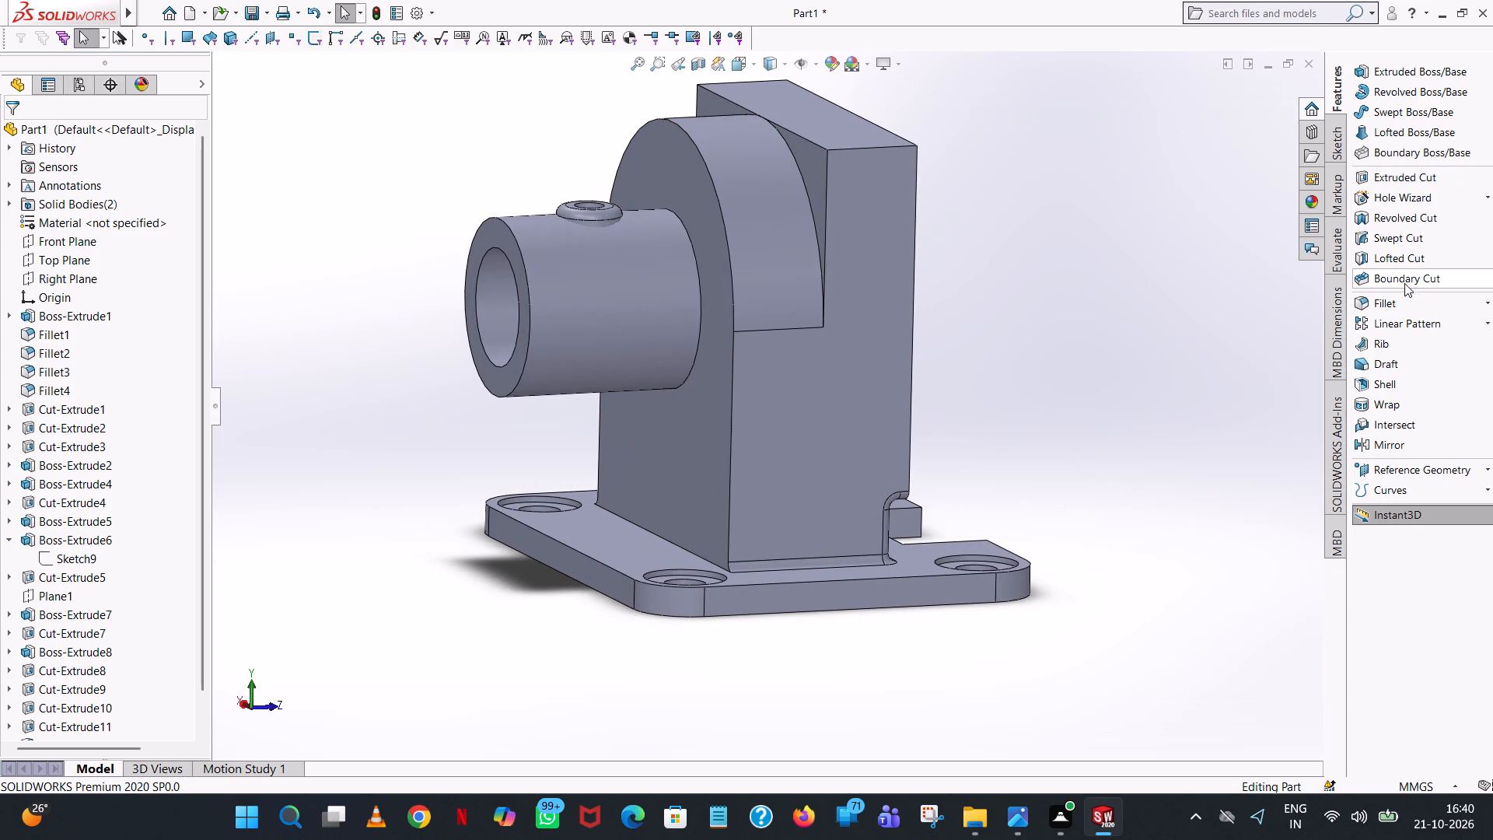
left_click(1396, 303)
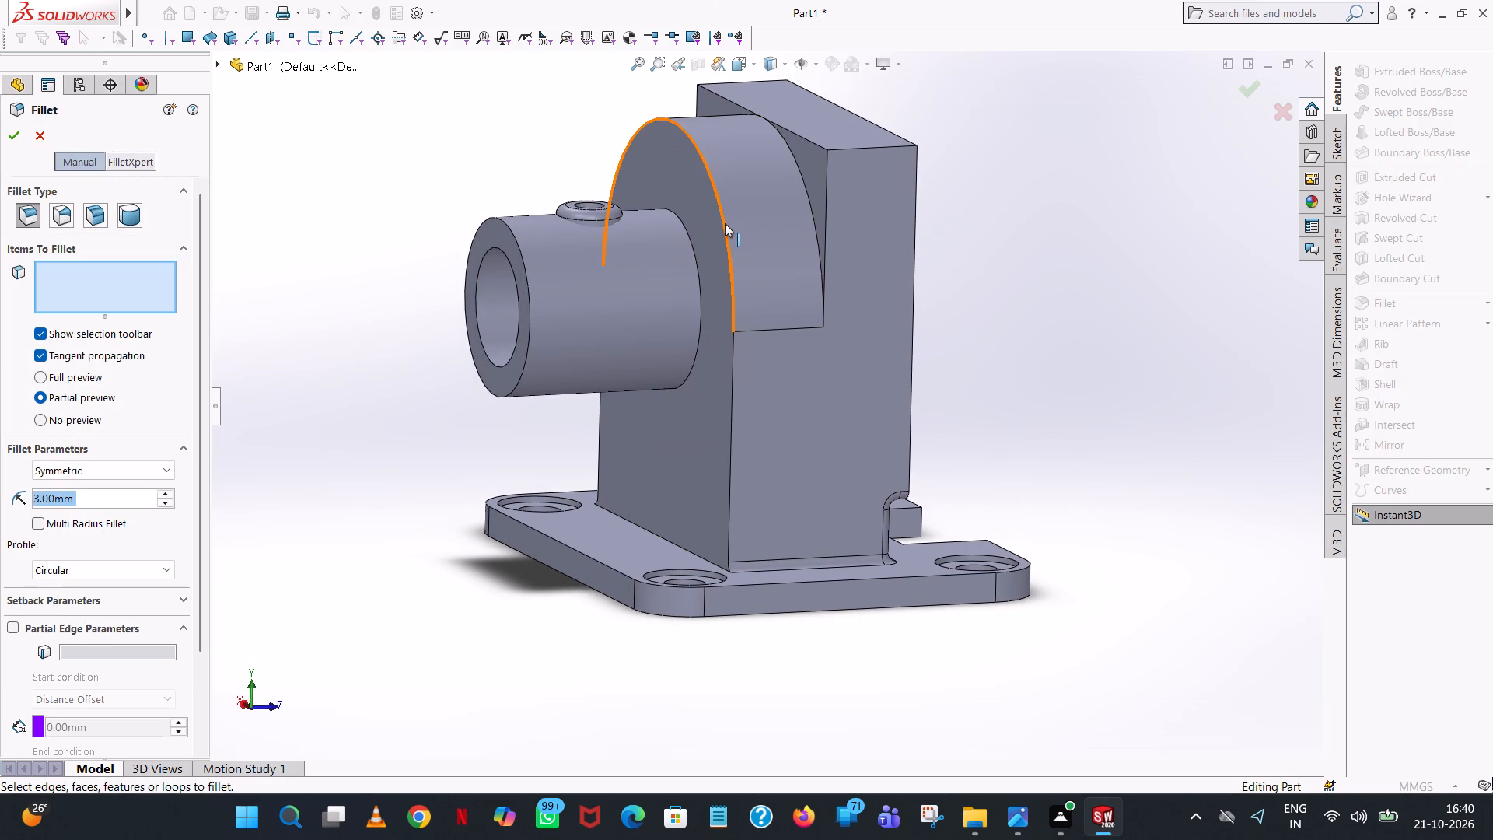
left_click(725, 223)
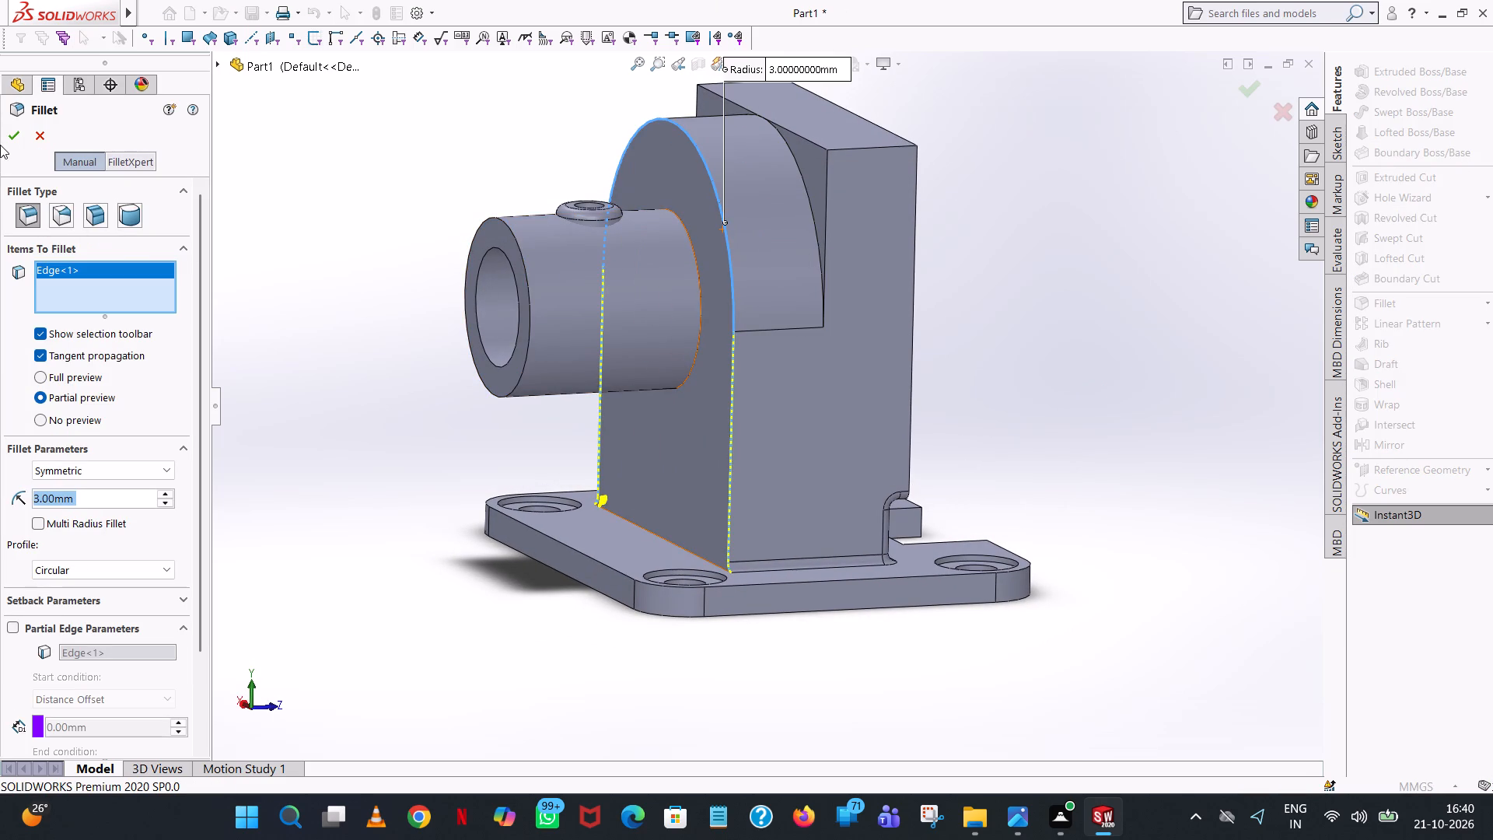
left_click(8, 138)
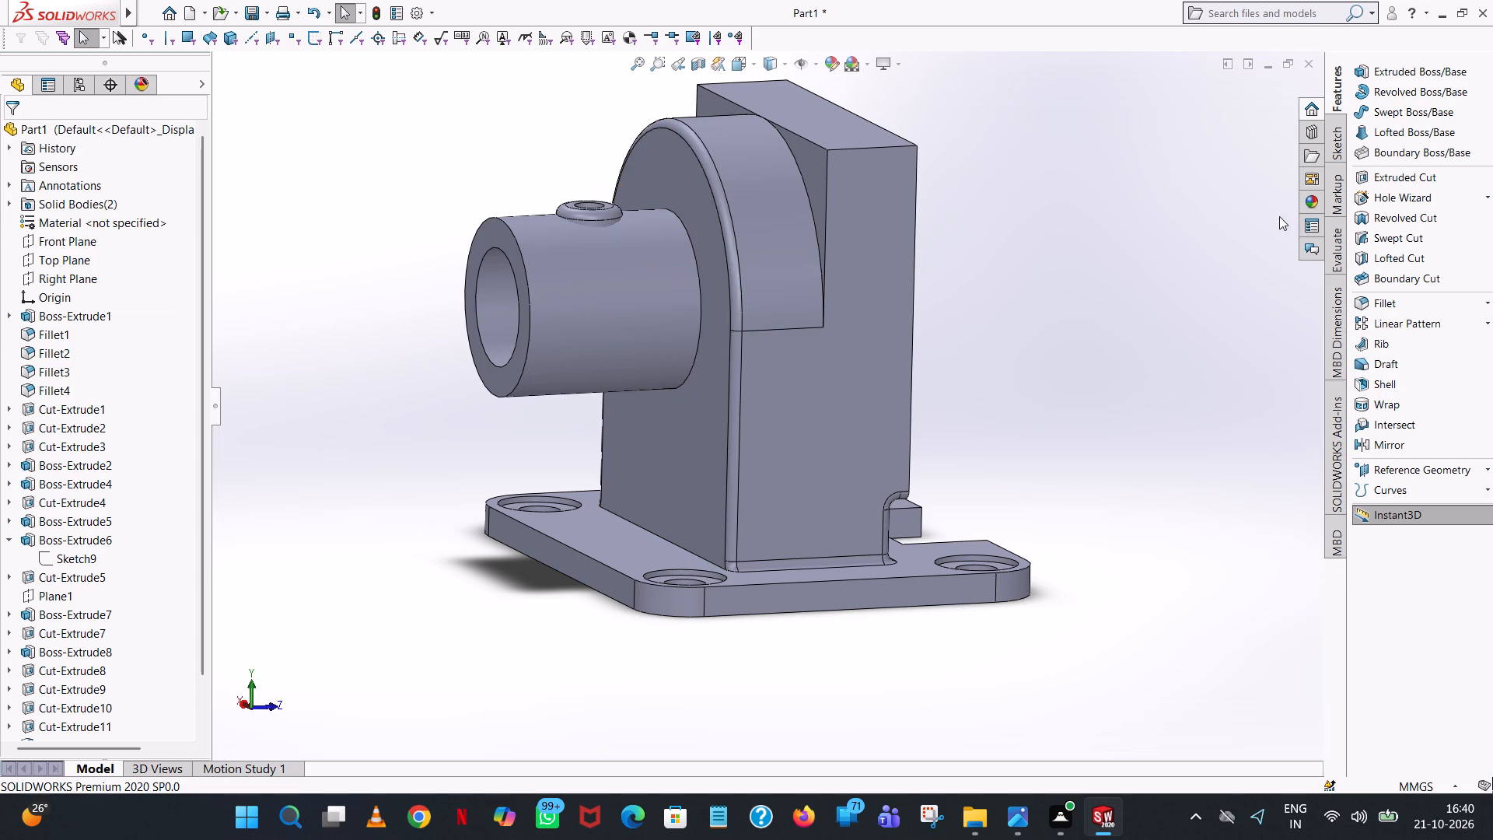
Fillet the outer circular edge at the cylinder's free end with a 3 mm radius.
left_click(1396, 300)
left_click(529, 280)
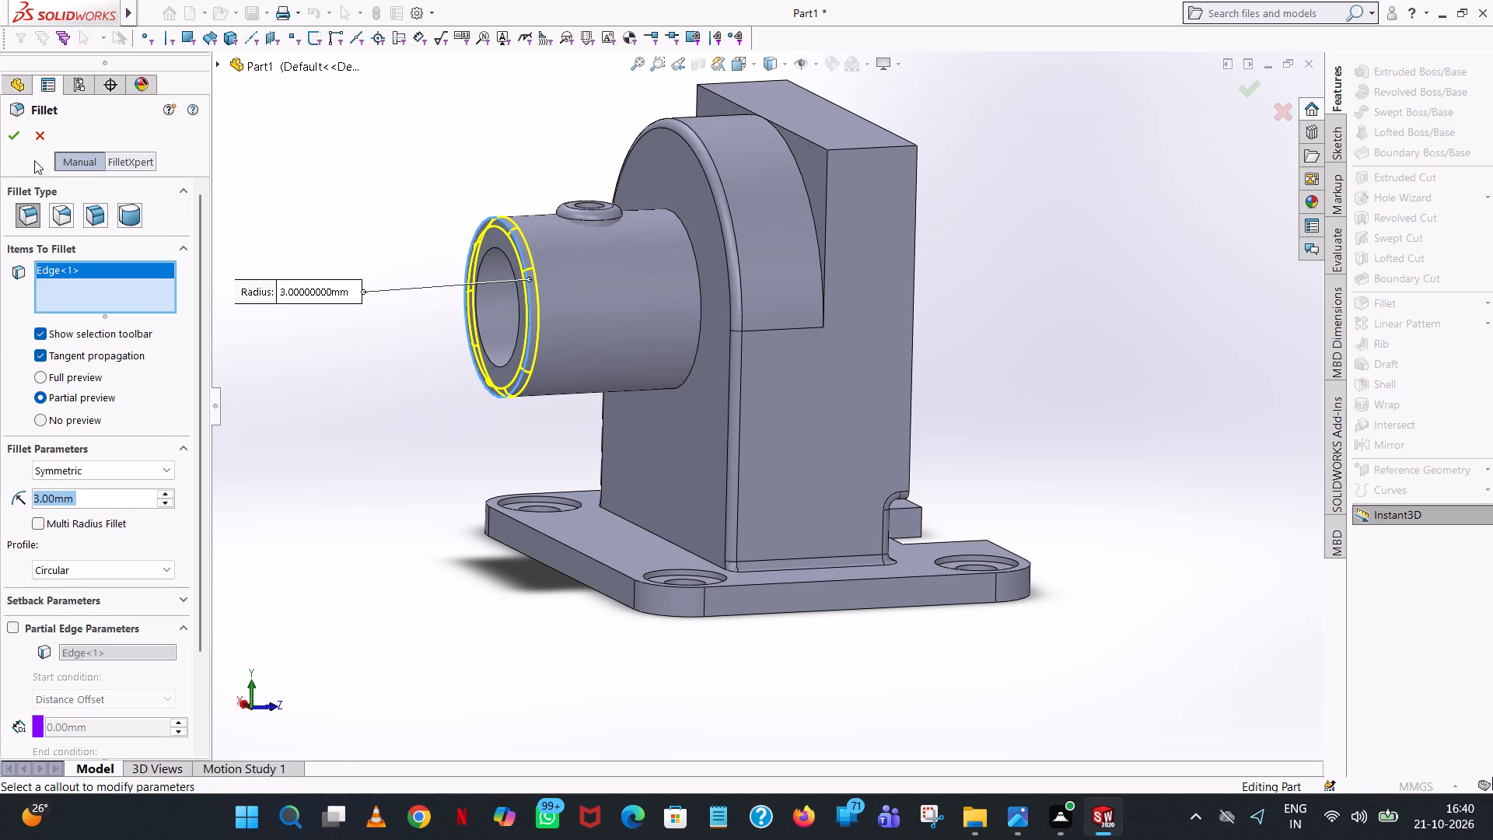
left_click(16, 137)
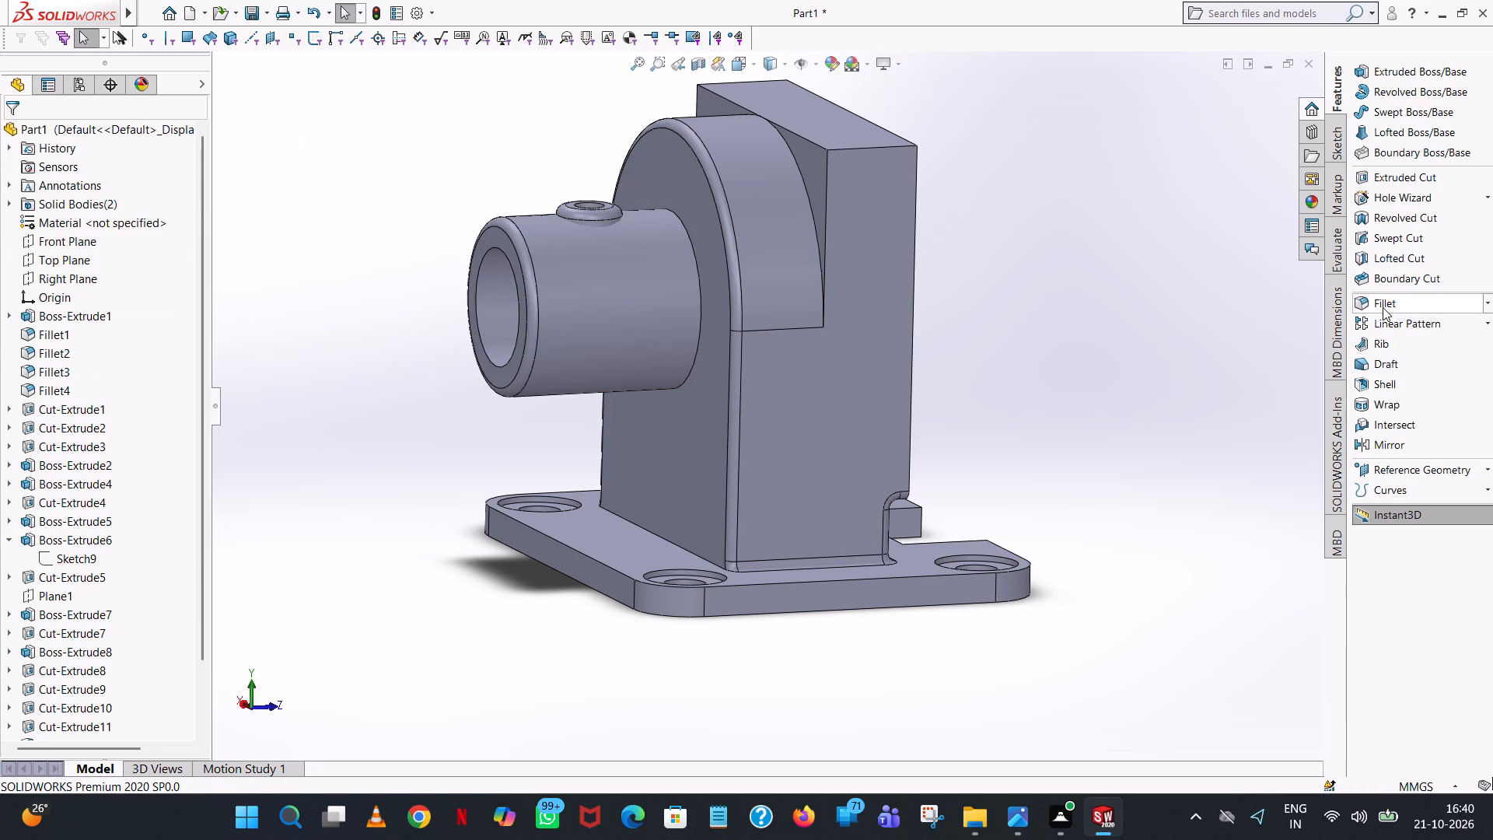
Fillet the circular edge where the cylinder meets the upright's front face at 3 mm radius.
left_click(1383, 307)
left_click(689, 231)
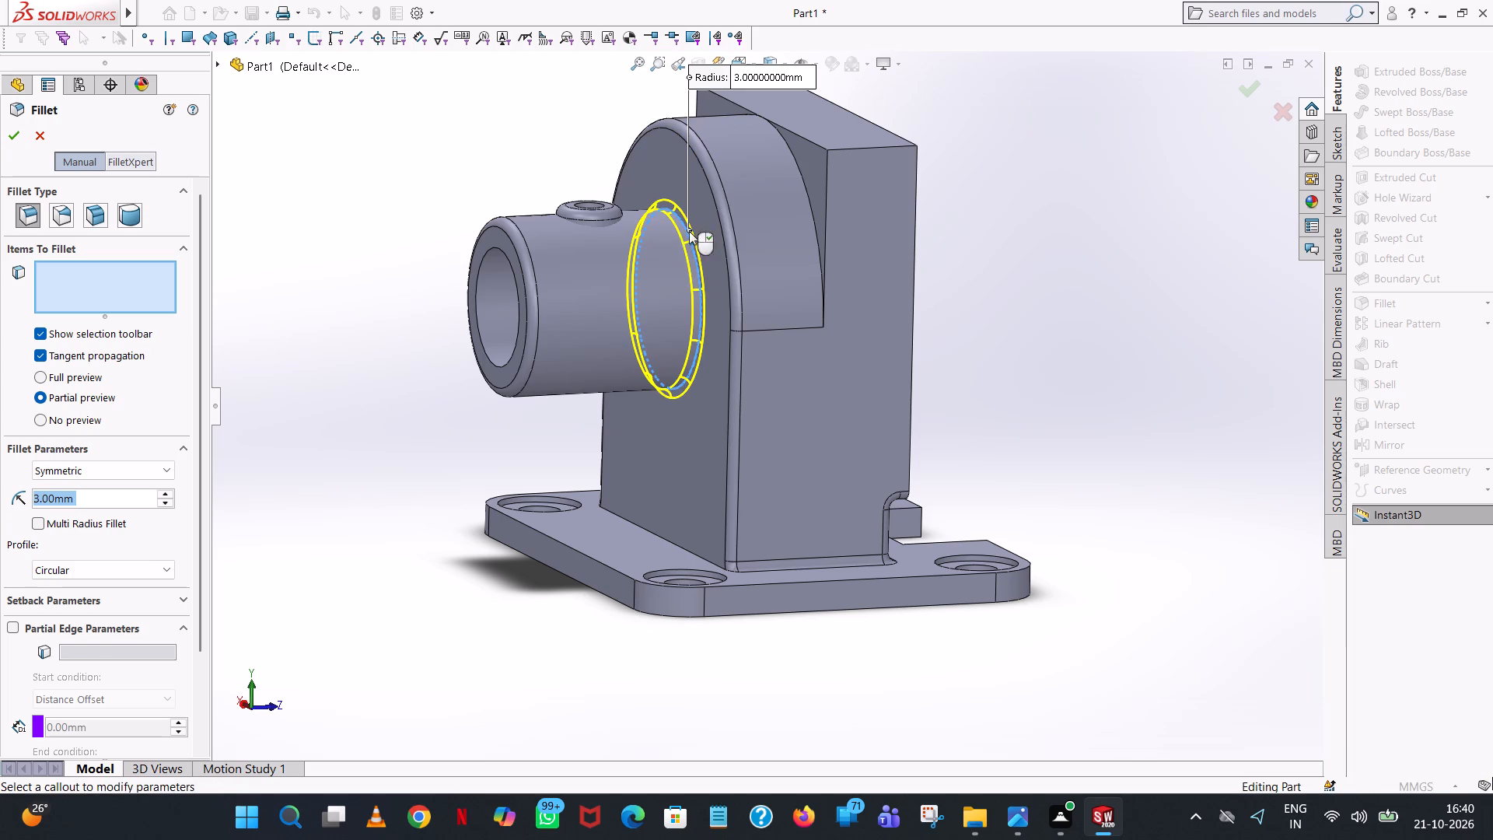
left_click(5, 130)
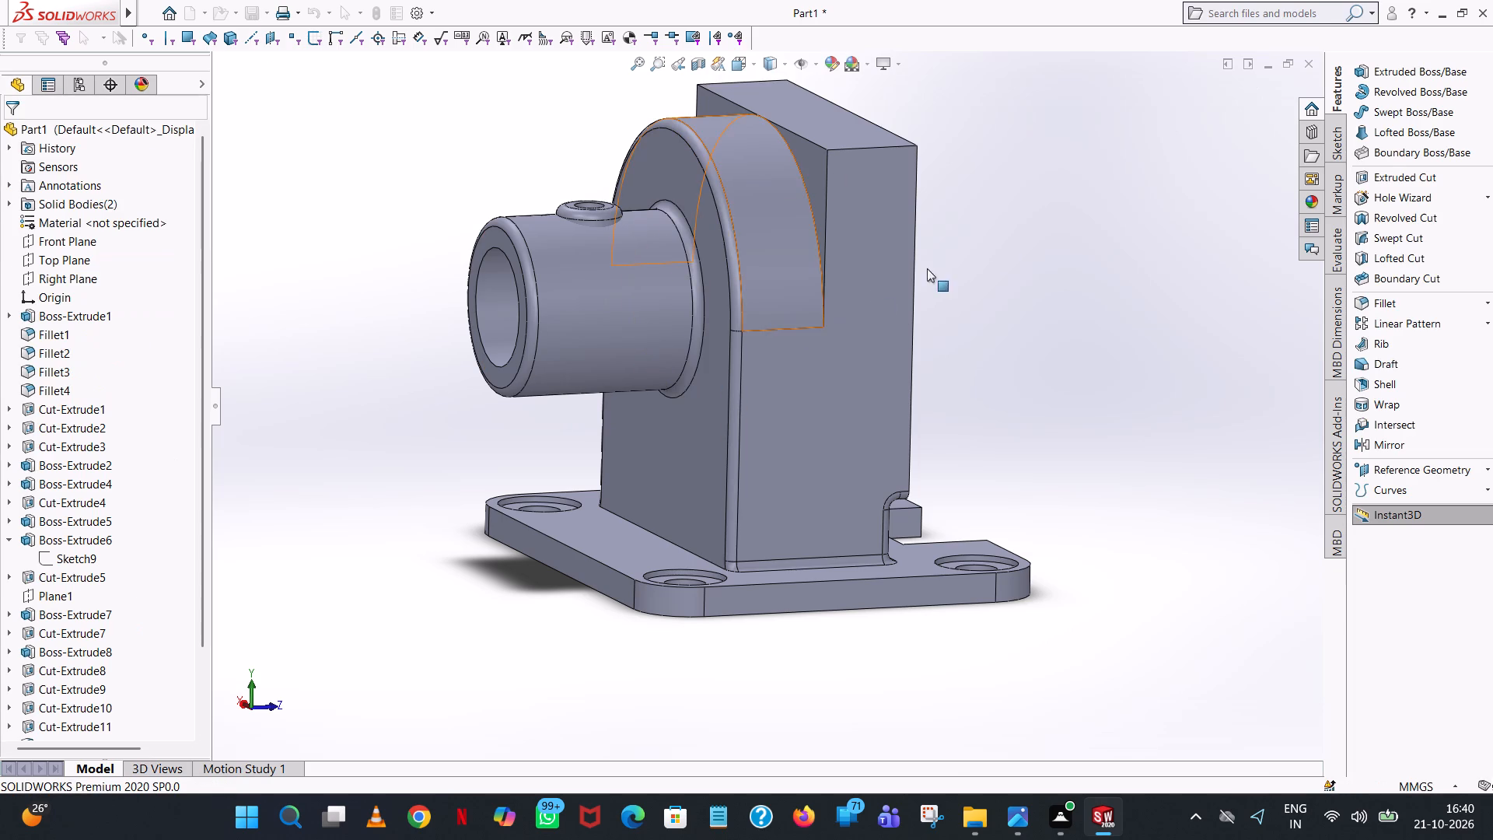
Fillet the outer rim edge of the large counterbore on the upright's rear face with a 3 mm radius.
middle_click_drag(1071, 219, 872, 342)
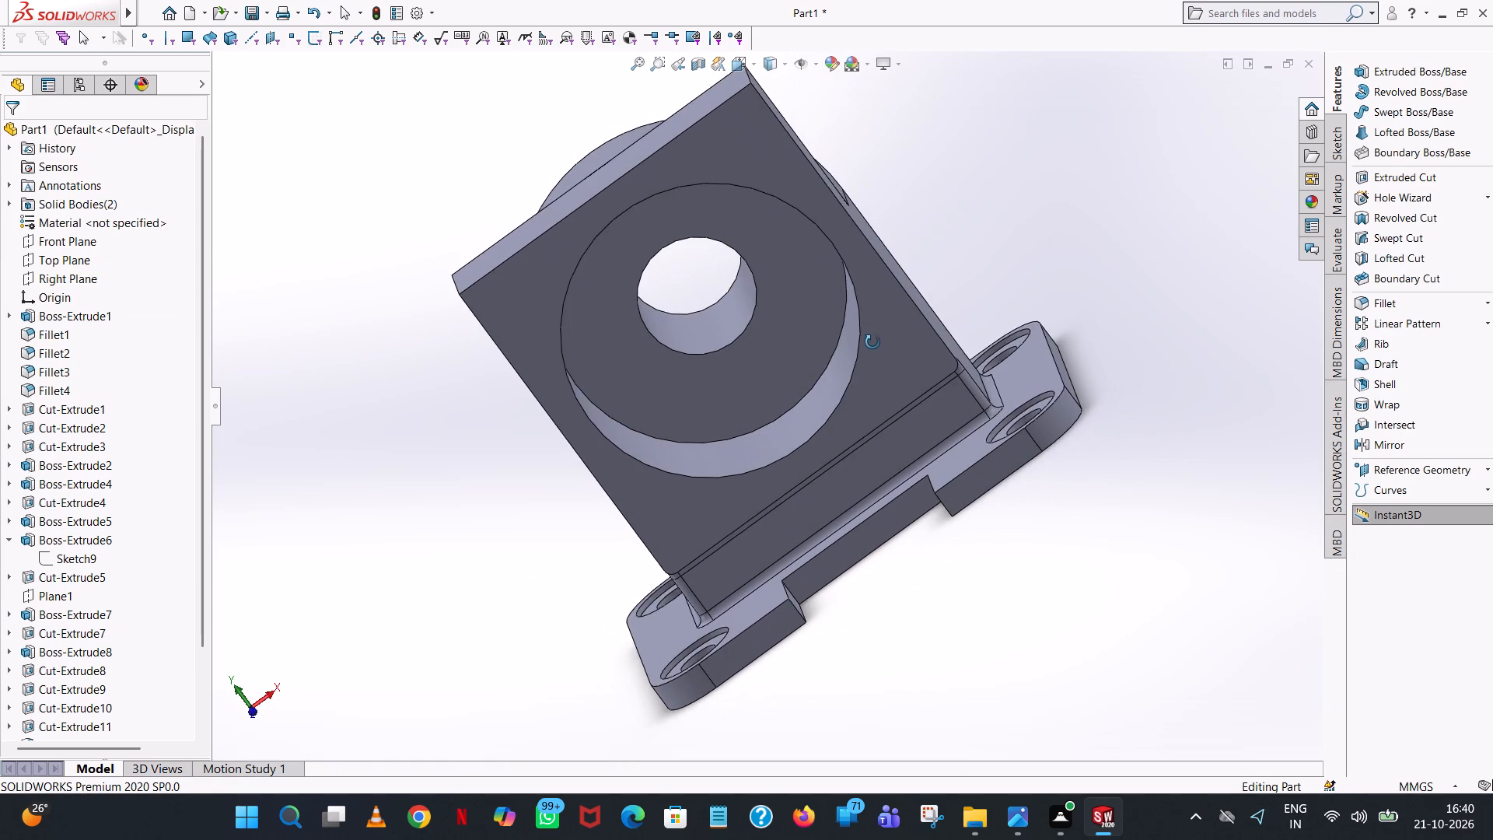
middle_click_drag(872, 342, 869, 319)
middle_click(868, 306)
middle_click(876, 292)
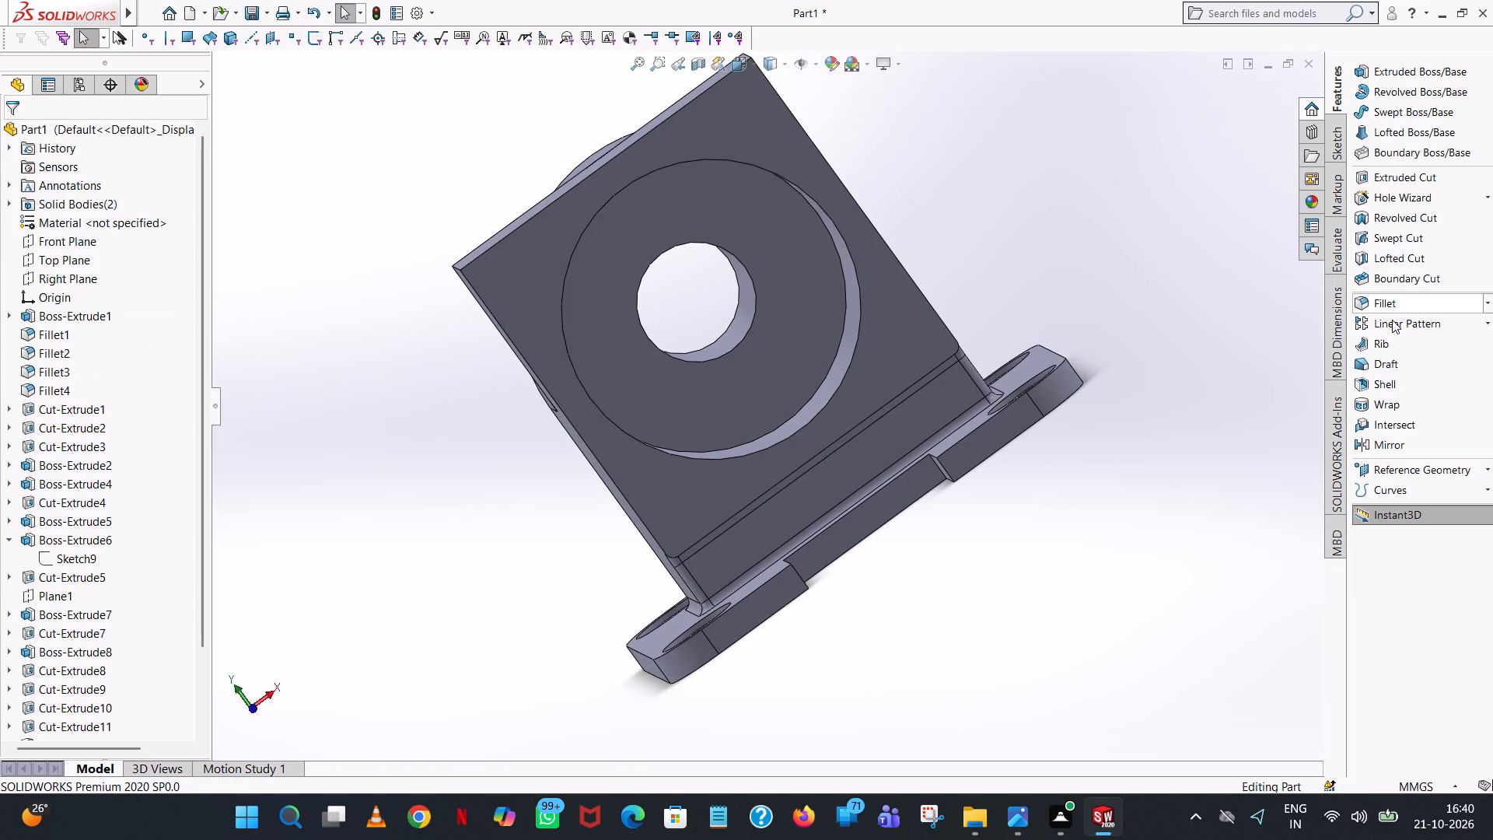
left_click(1394, 305)
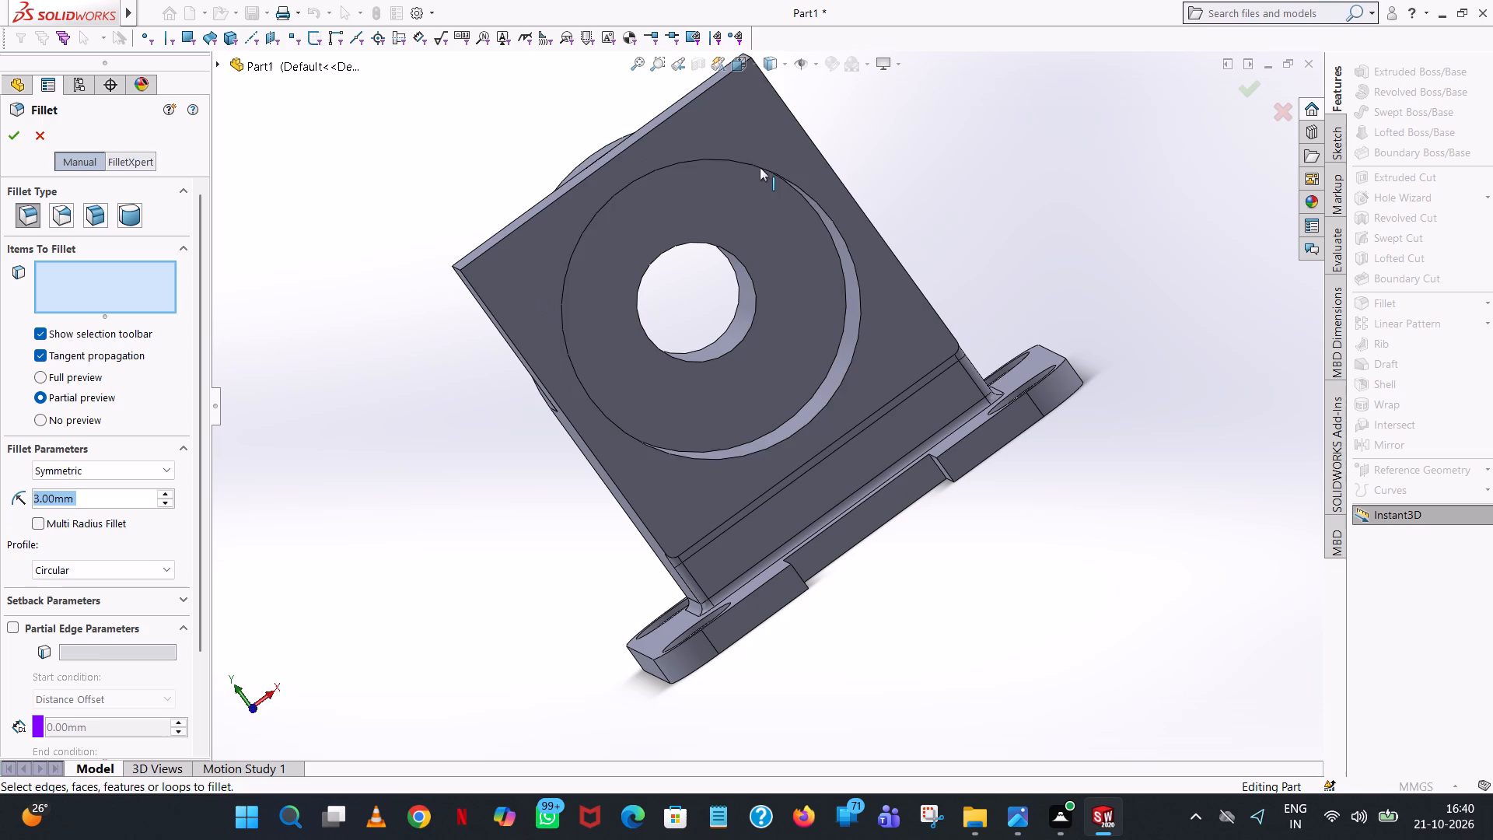
left_click(760, 167)
left_click(8, 135)
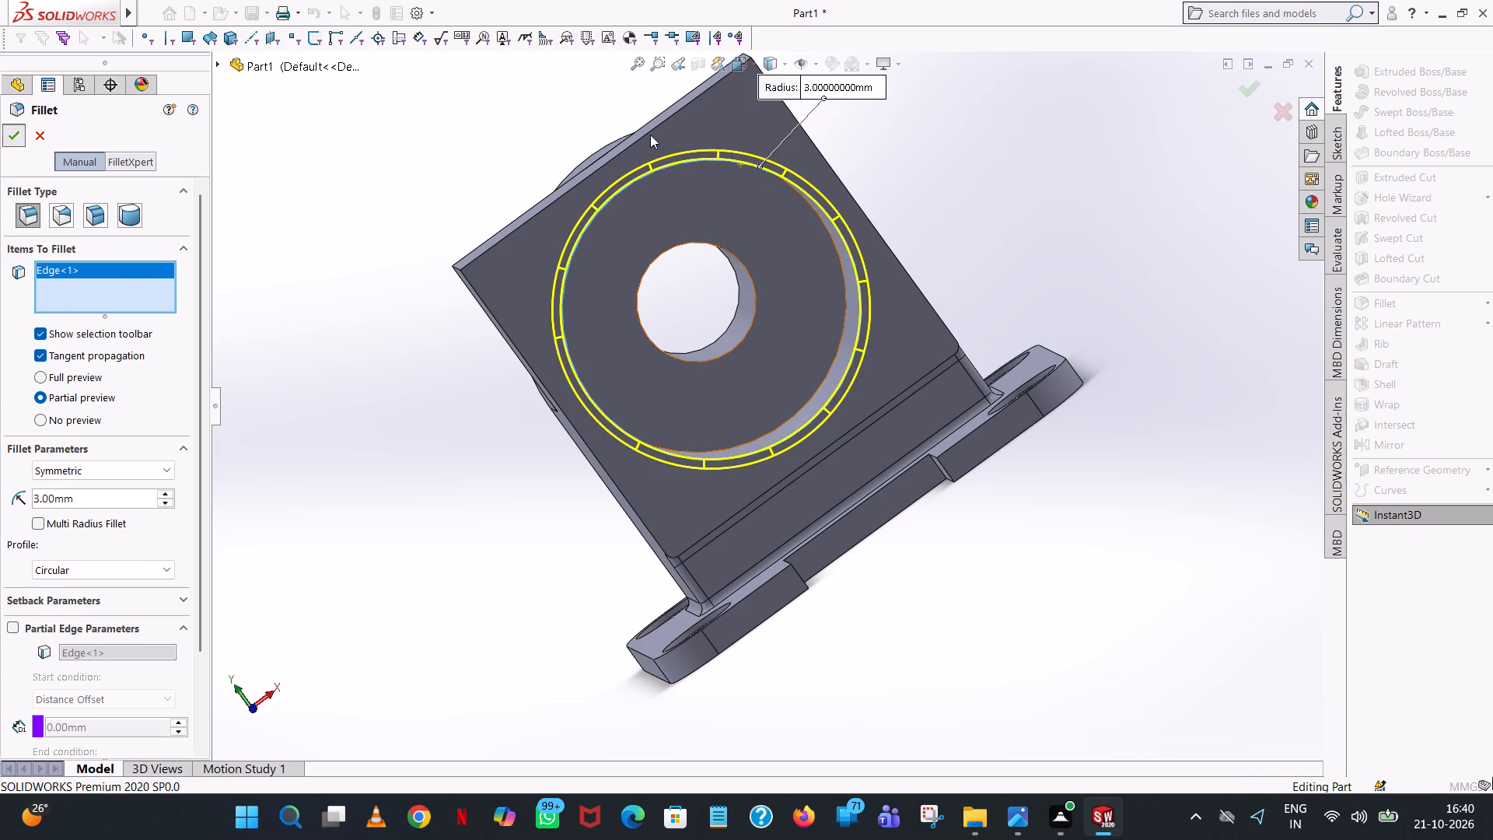
left_click(990, 201)
Fillet the circular edge where the smaller through bore meets the counterbore floor at 3 mm radius.
middle_click_drag(993, 198, 1055, 219)
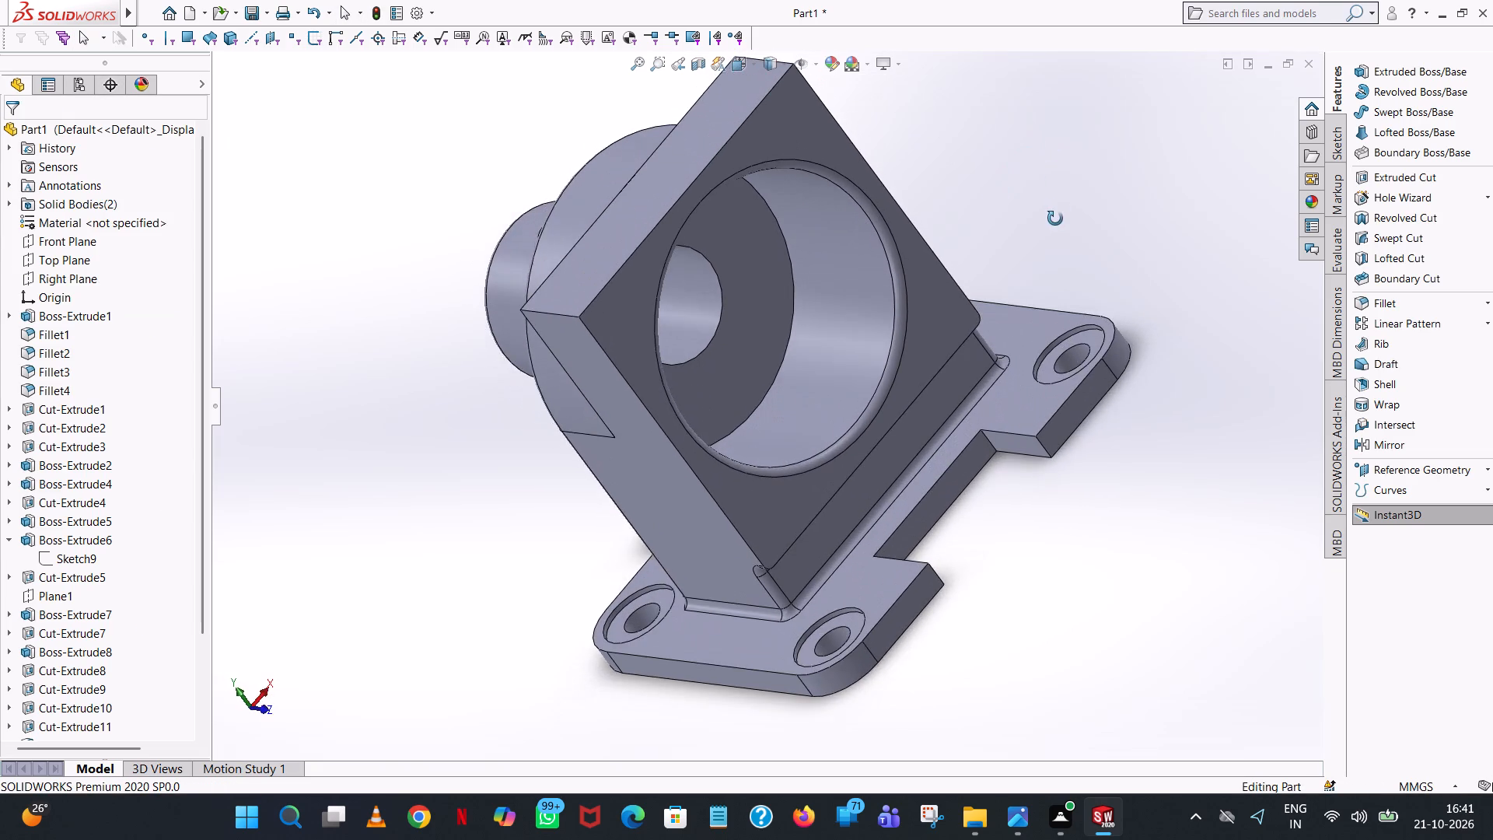
middle_click_drag(1055, 219, 1016, 300)
scroll(944, 280, "up", 1)
scroll(806, 238, "down", 5)
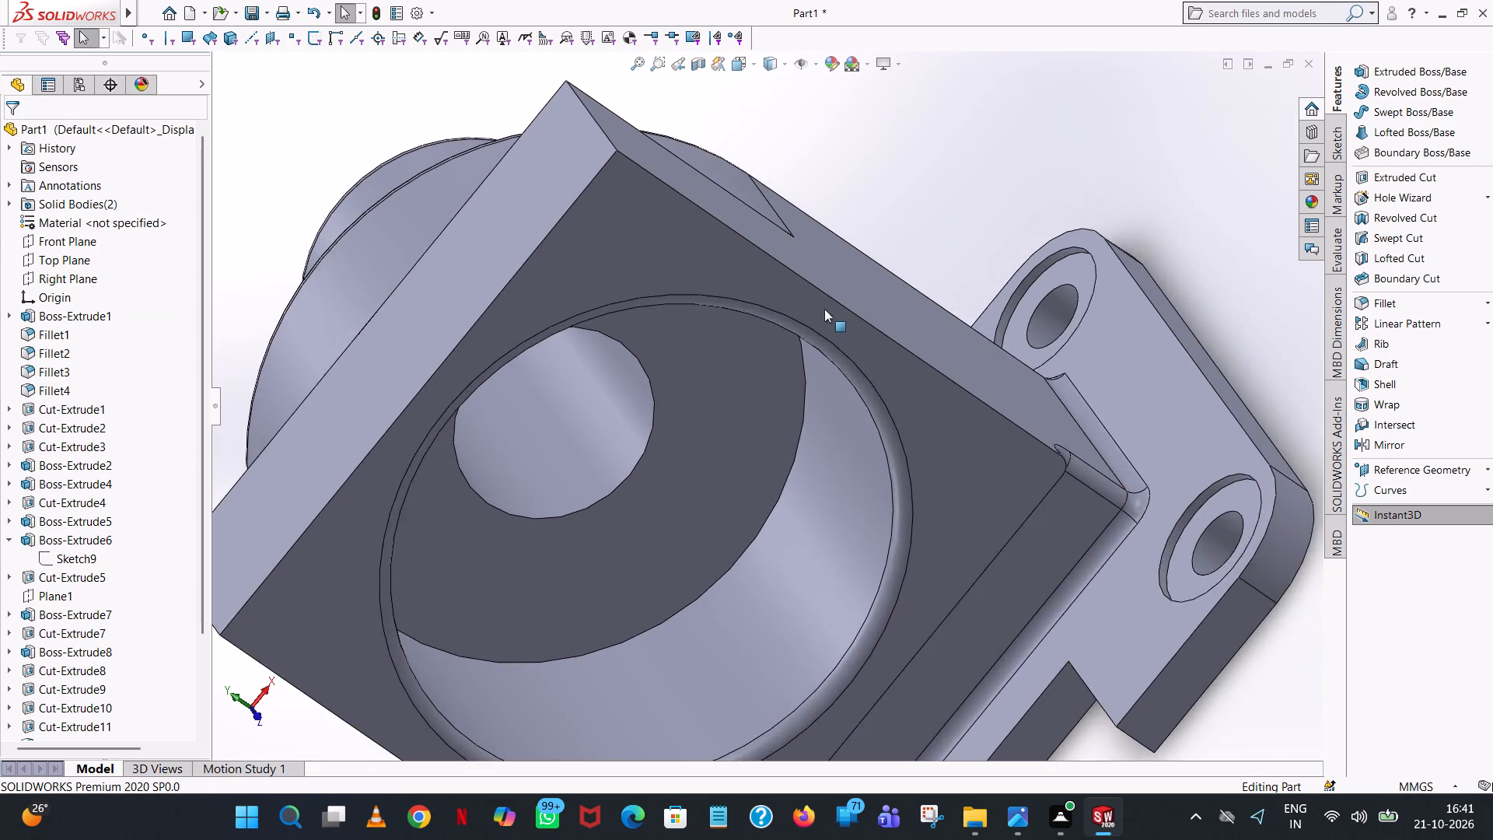
middle_click_drag(822, 304, 785, 232)
scroll(792, 261, "up", 5)
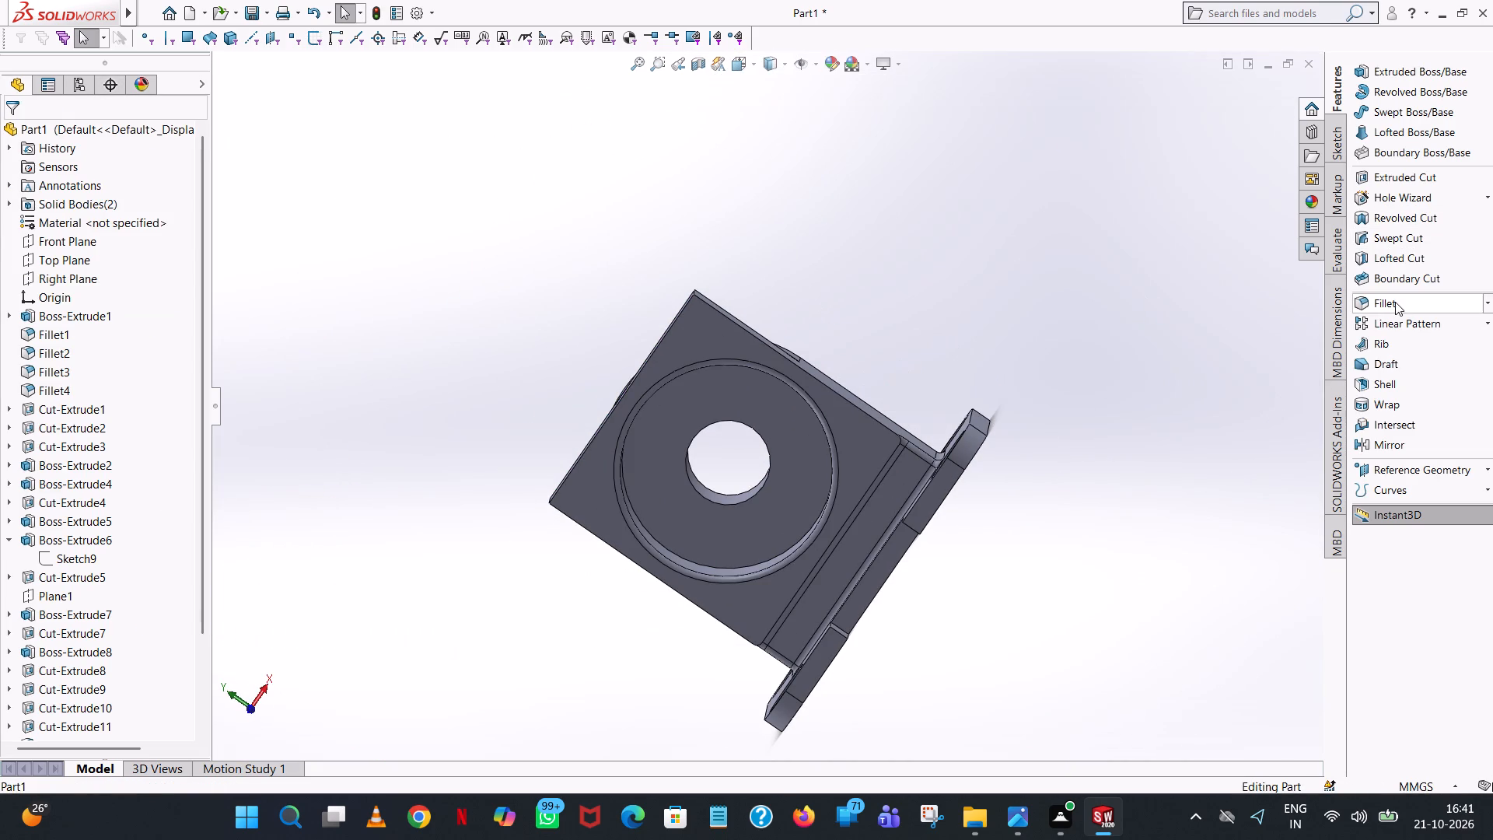
left_click(1395, 302)
left_click(723, 420)
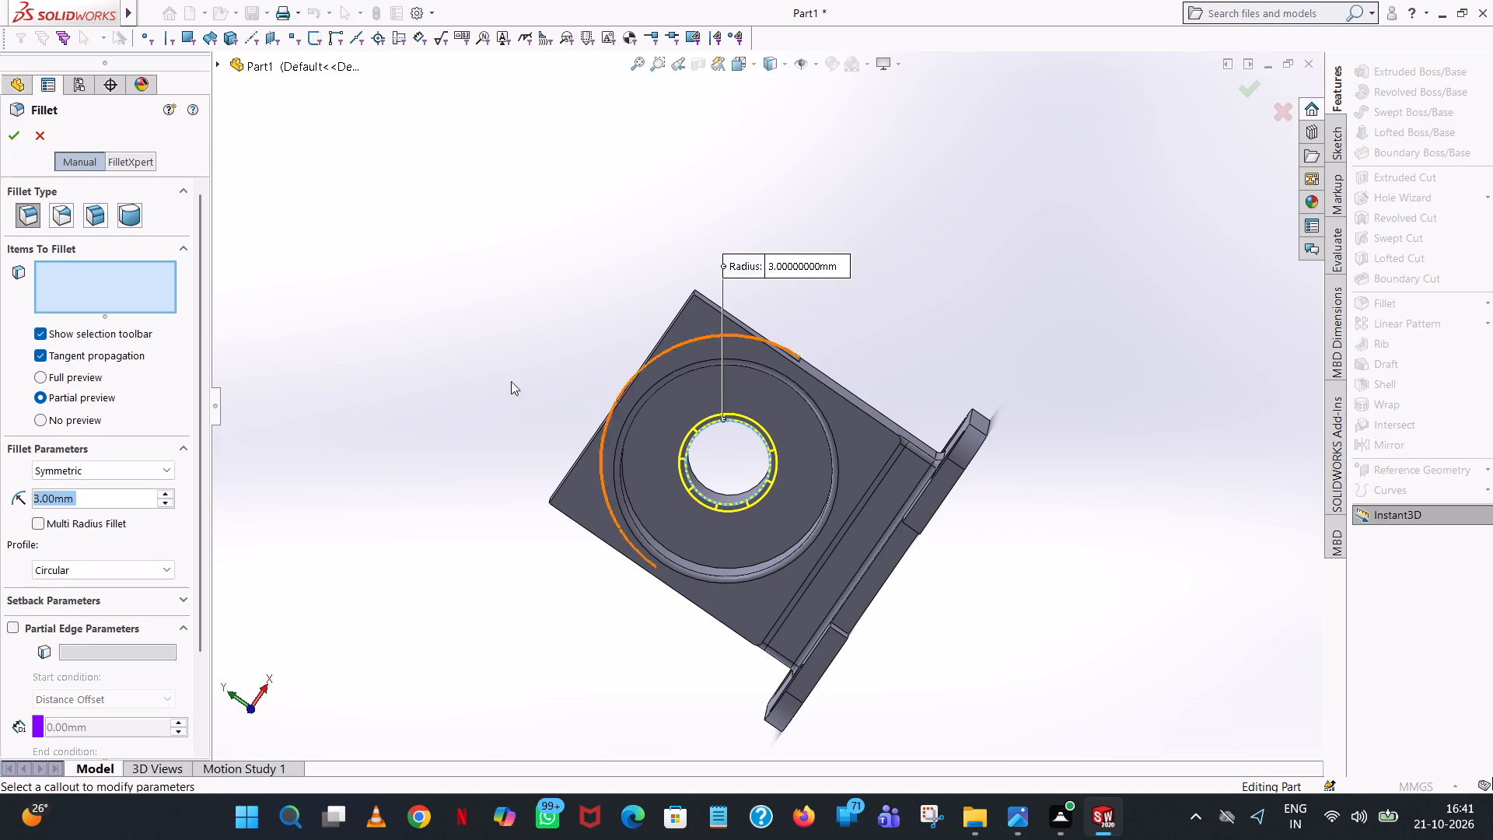
left_click(13, 138)
left_click(953, 340)
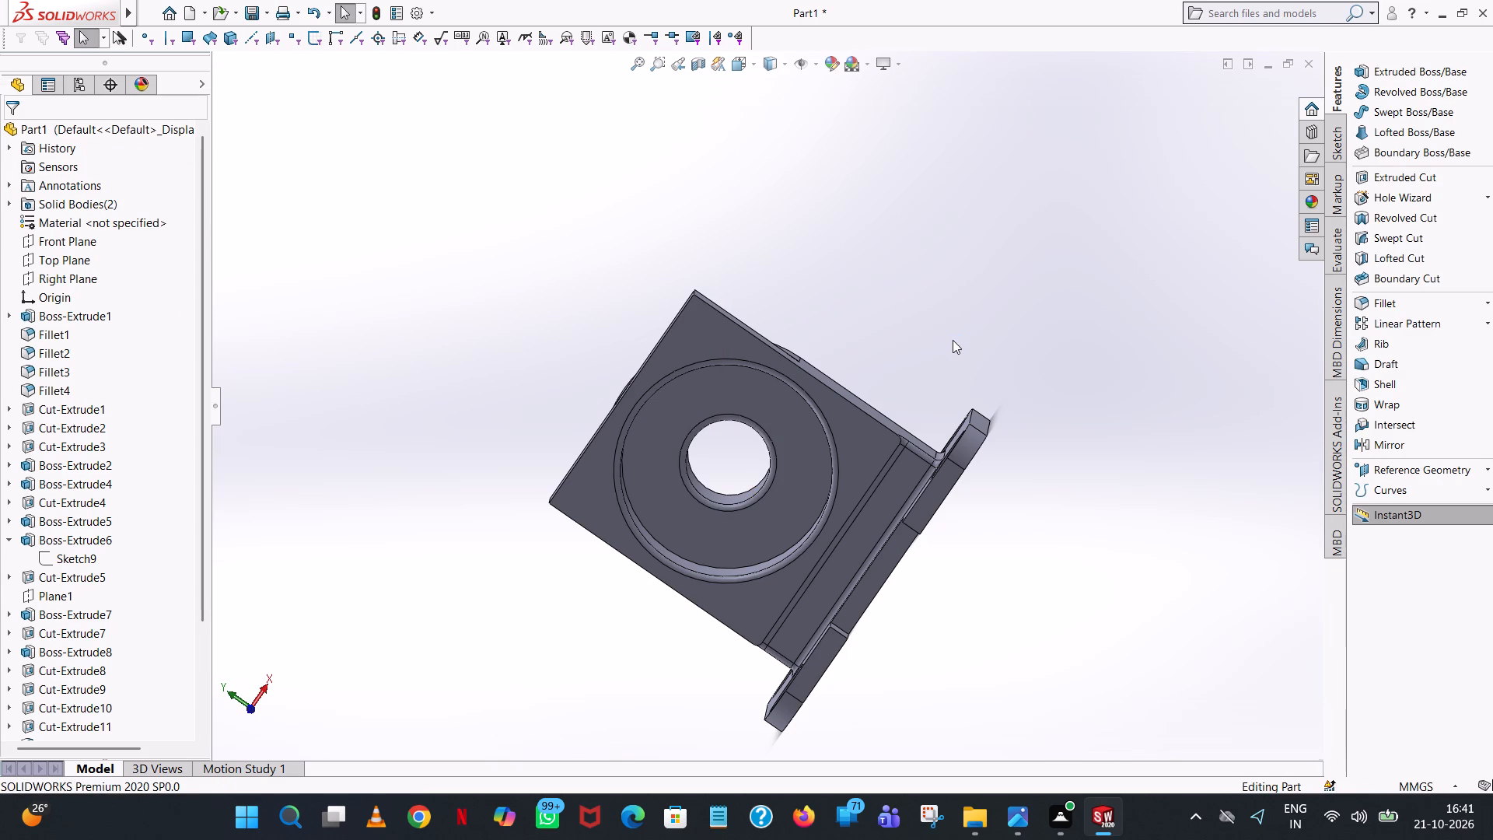
Fillet the inner circular edge between the counterbore's floor and its cylindrical wall at 3 mm radius.
scroll(953, 340, "up", 1)
middle_click_drag(953, 340, 1125, 177)
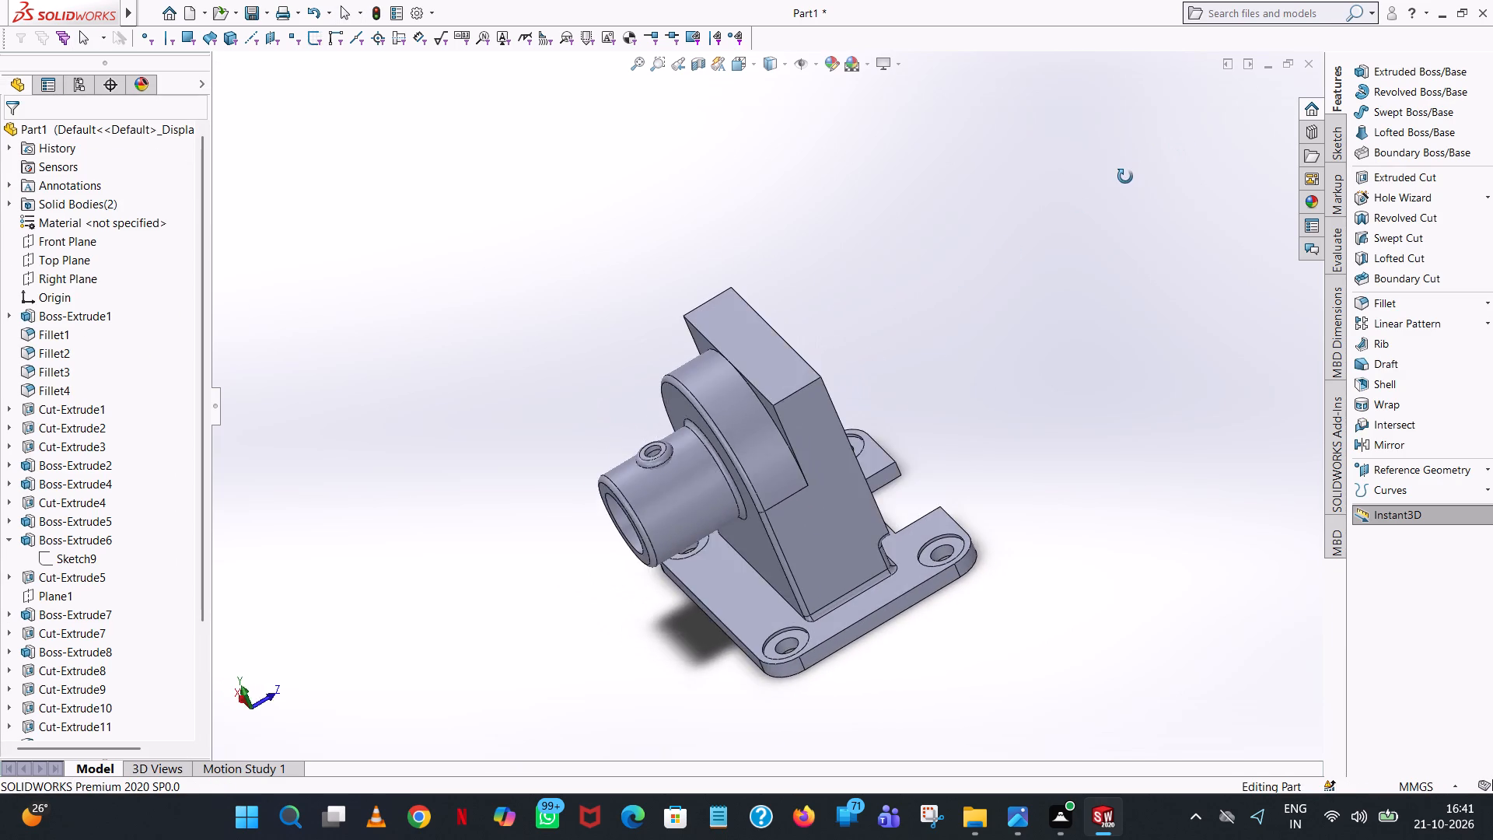
middle_click_drag(1125, 177, 970, 316)
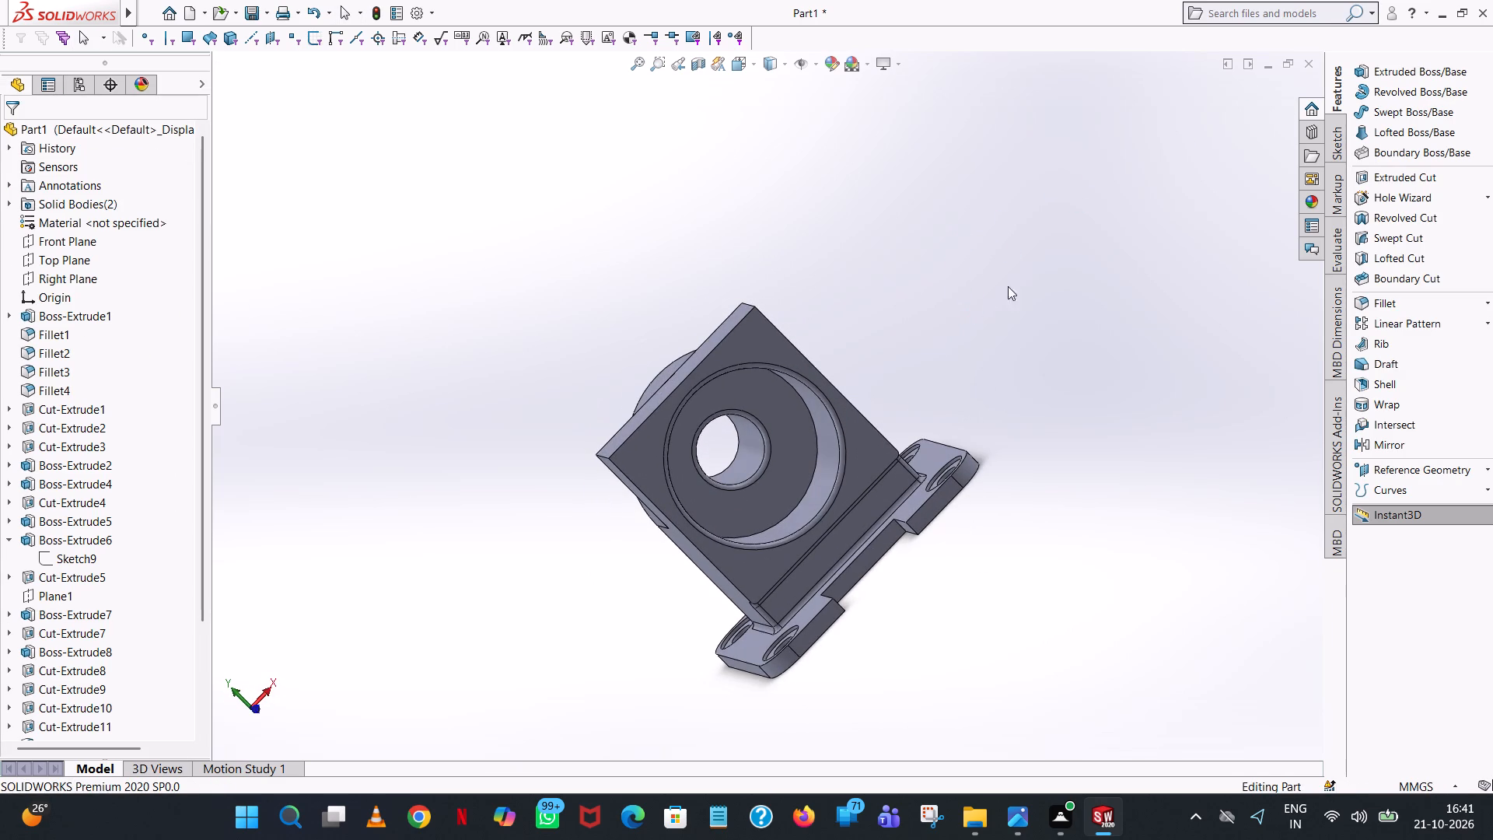
left_click(1418, 305)
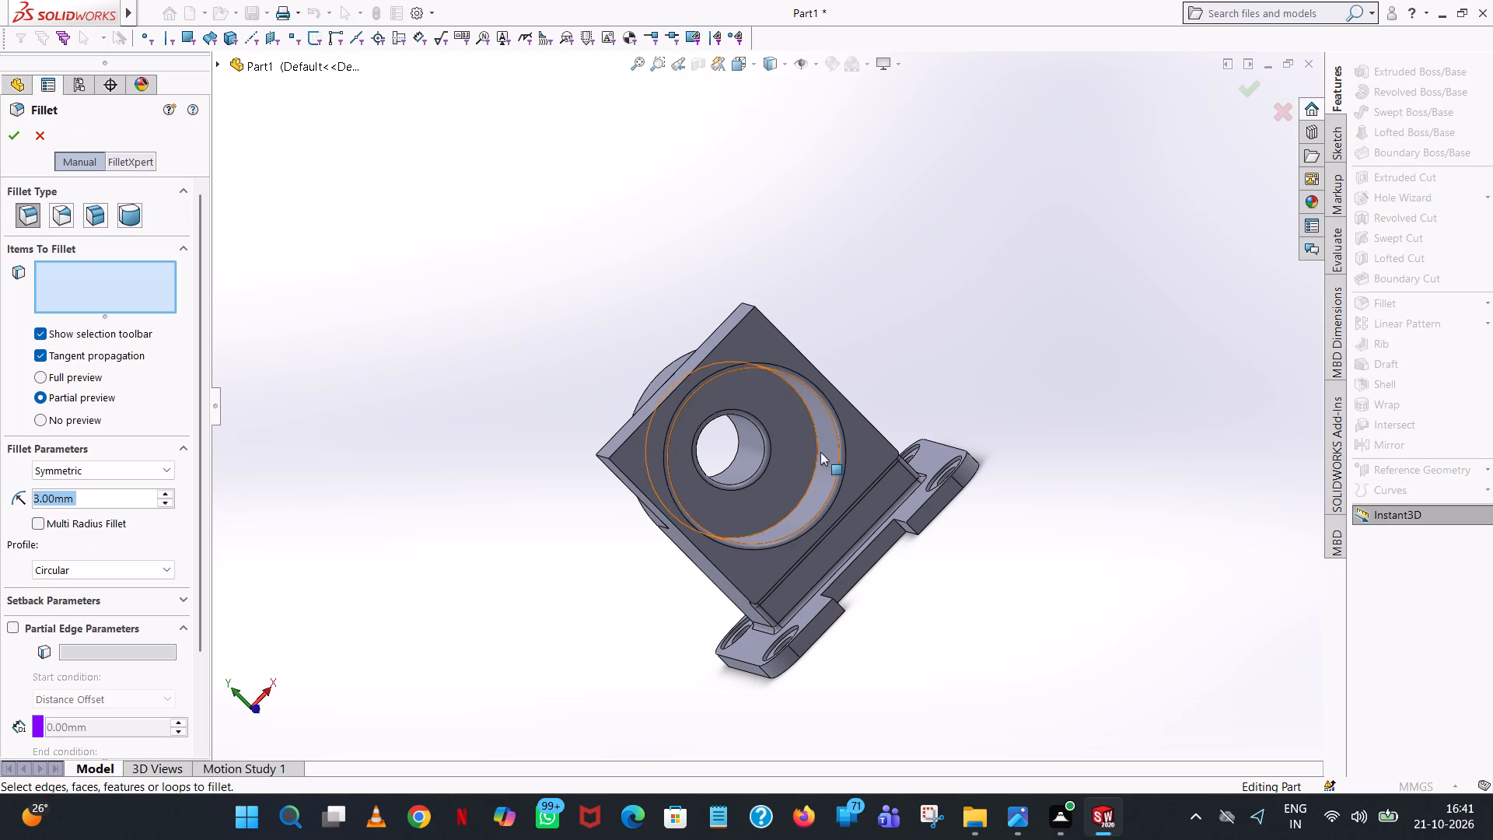
left_click(815, 450)
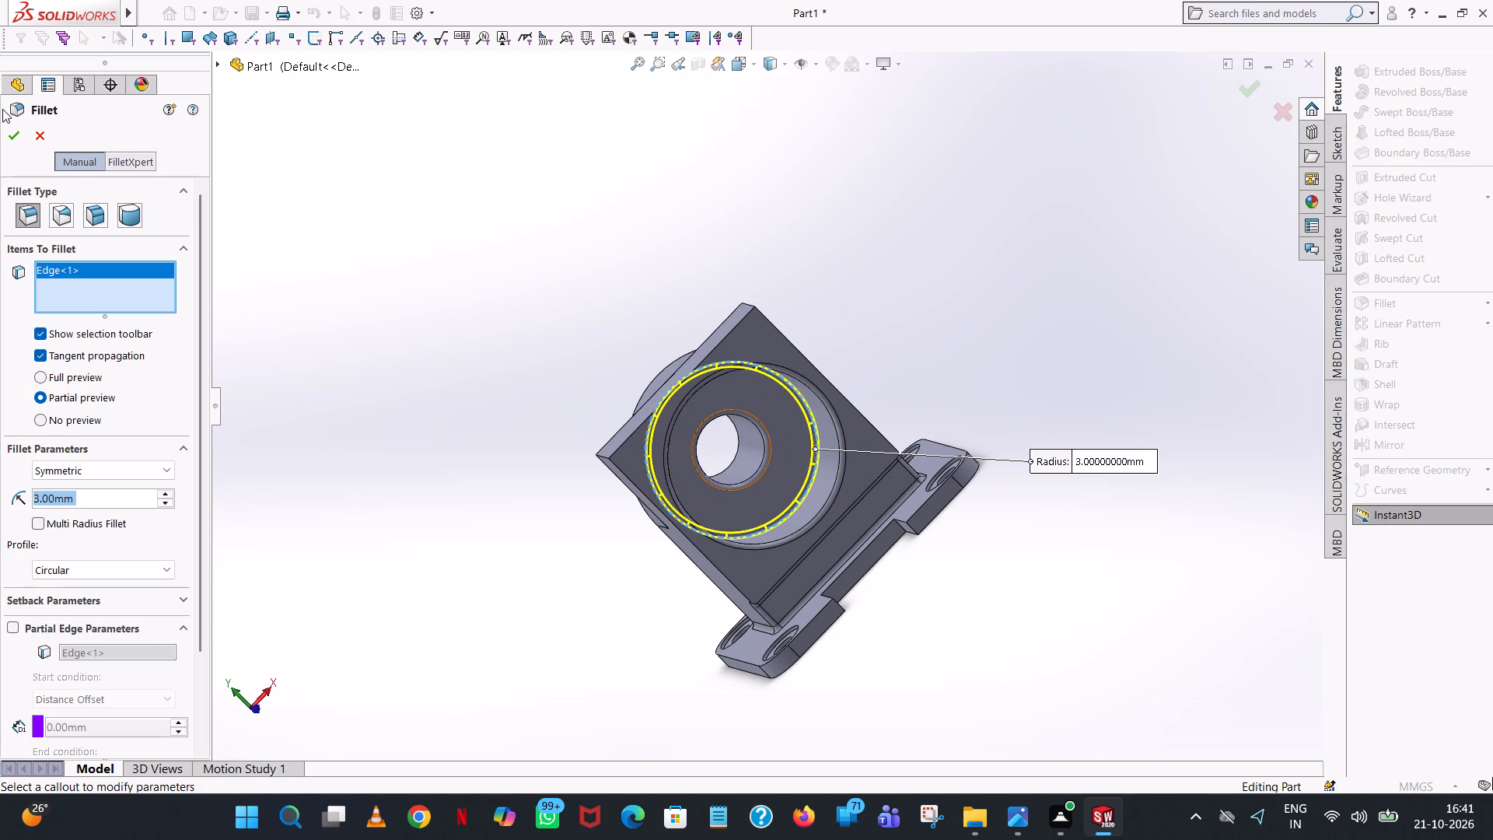
left_click(16, 136)
Fillet the upright's short top corner edge on the negative X side with a 5 mm radius.
middle_click_drag(903, 364, 922, 247)
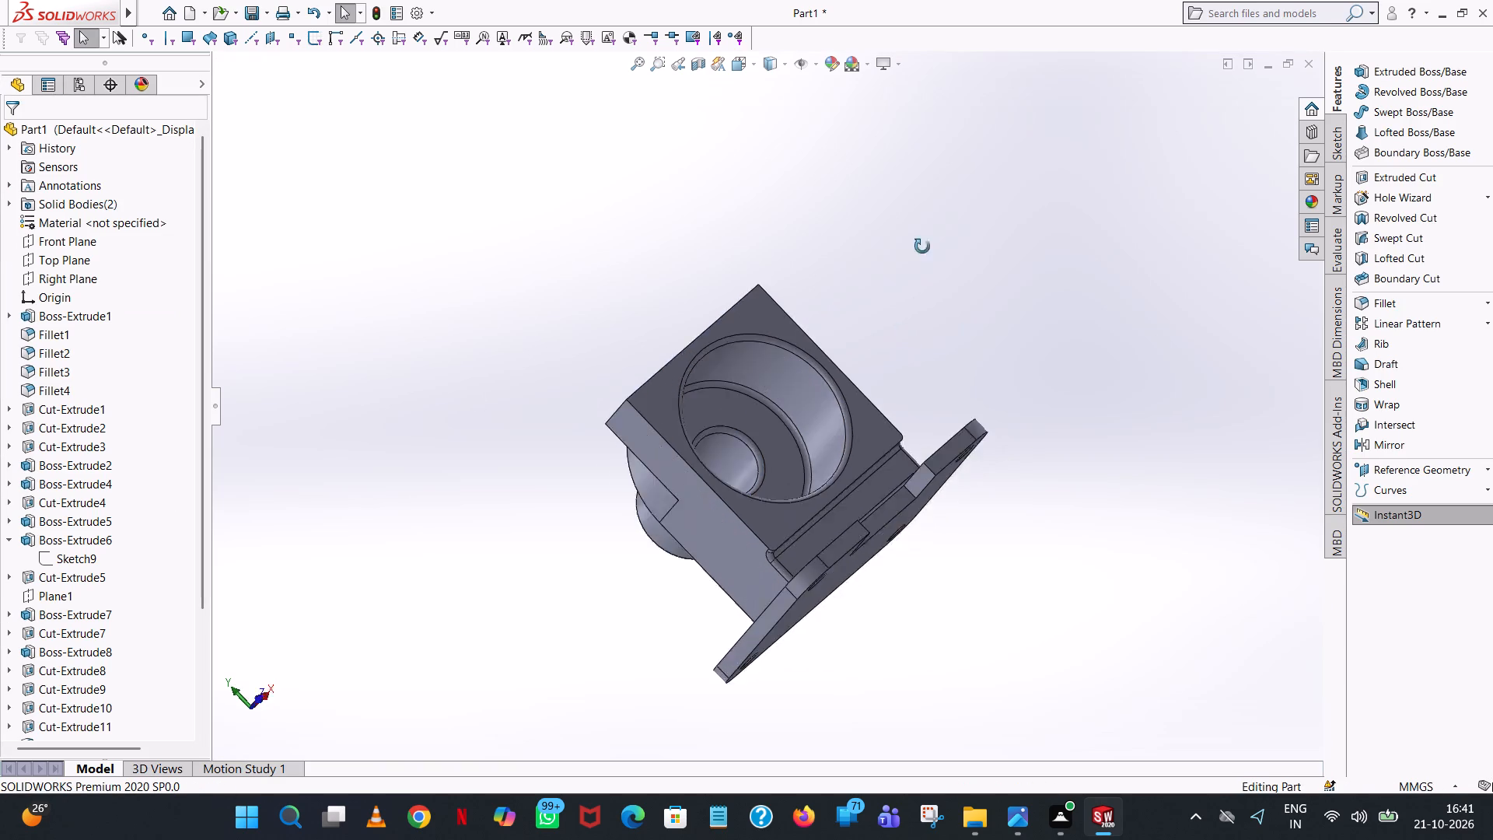
middle_click_drag(922, 247, 1093, 251)
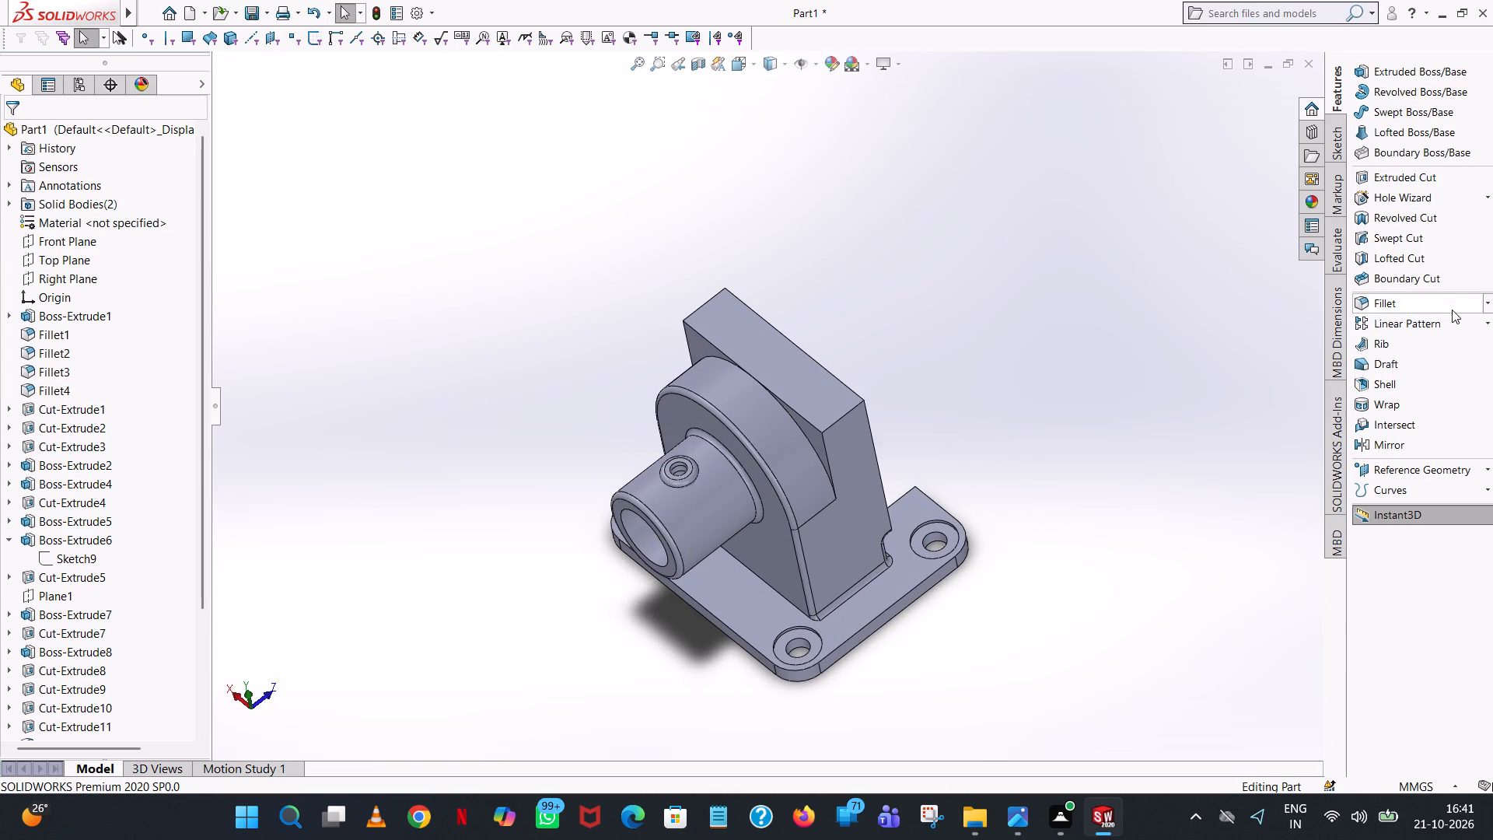
left_click(1451, 307)
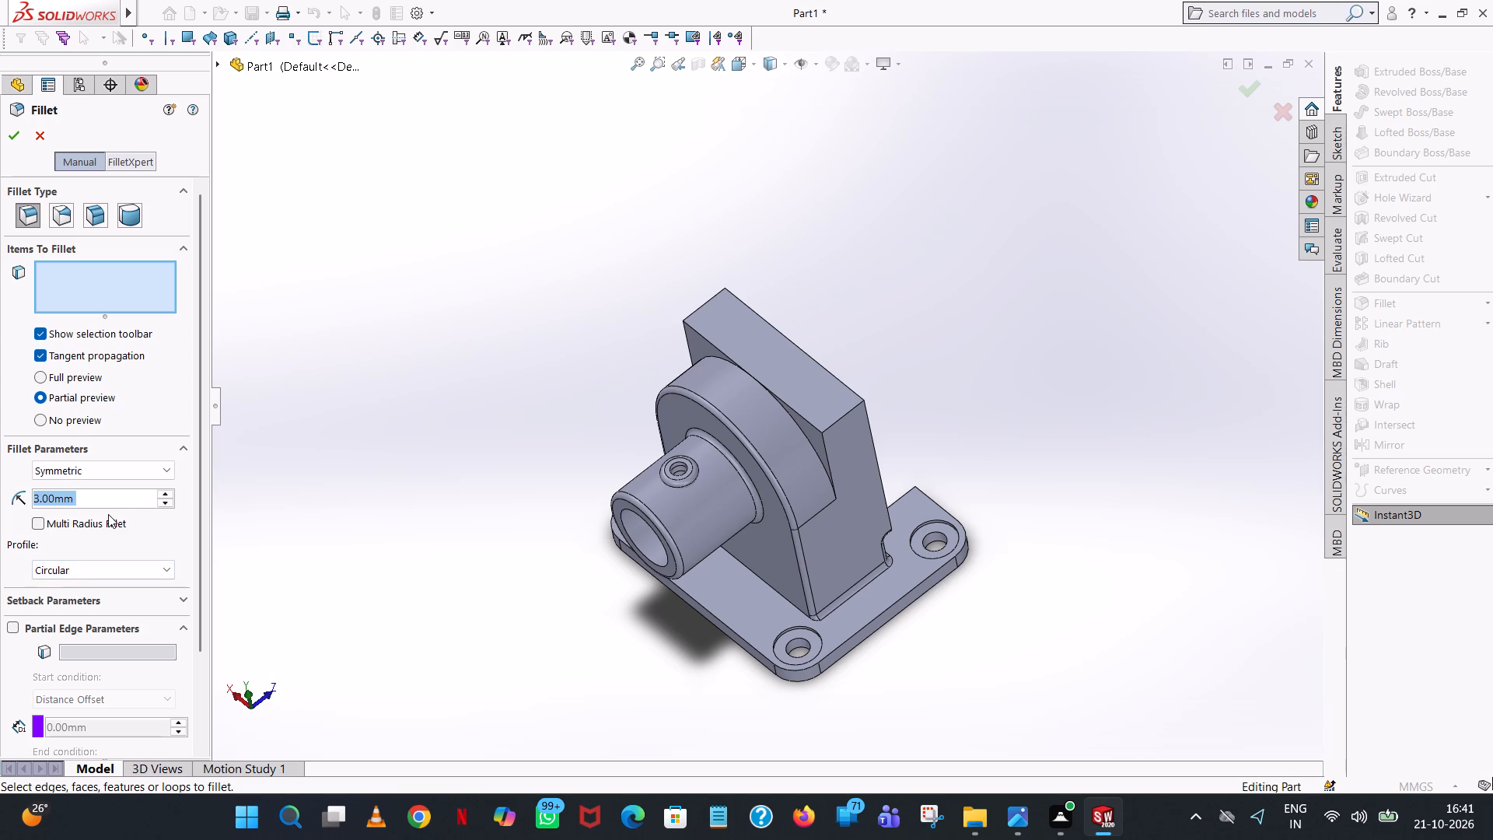
key("5")
key("Return")
left_click(400, 317)
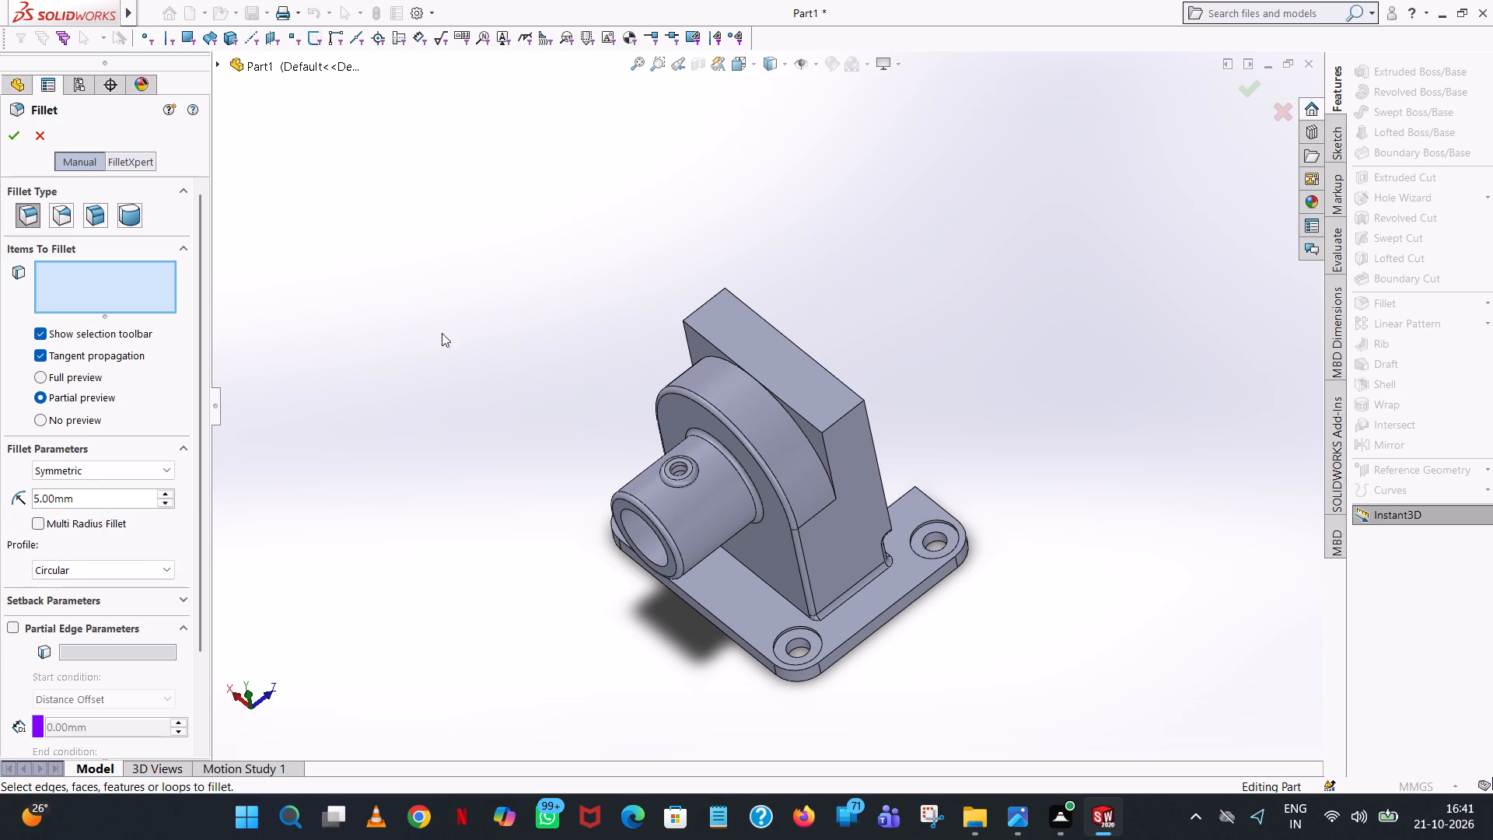
left_click(848, 413)
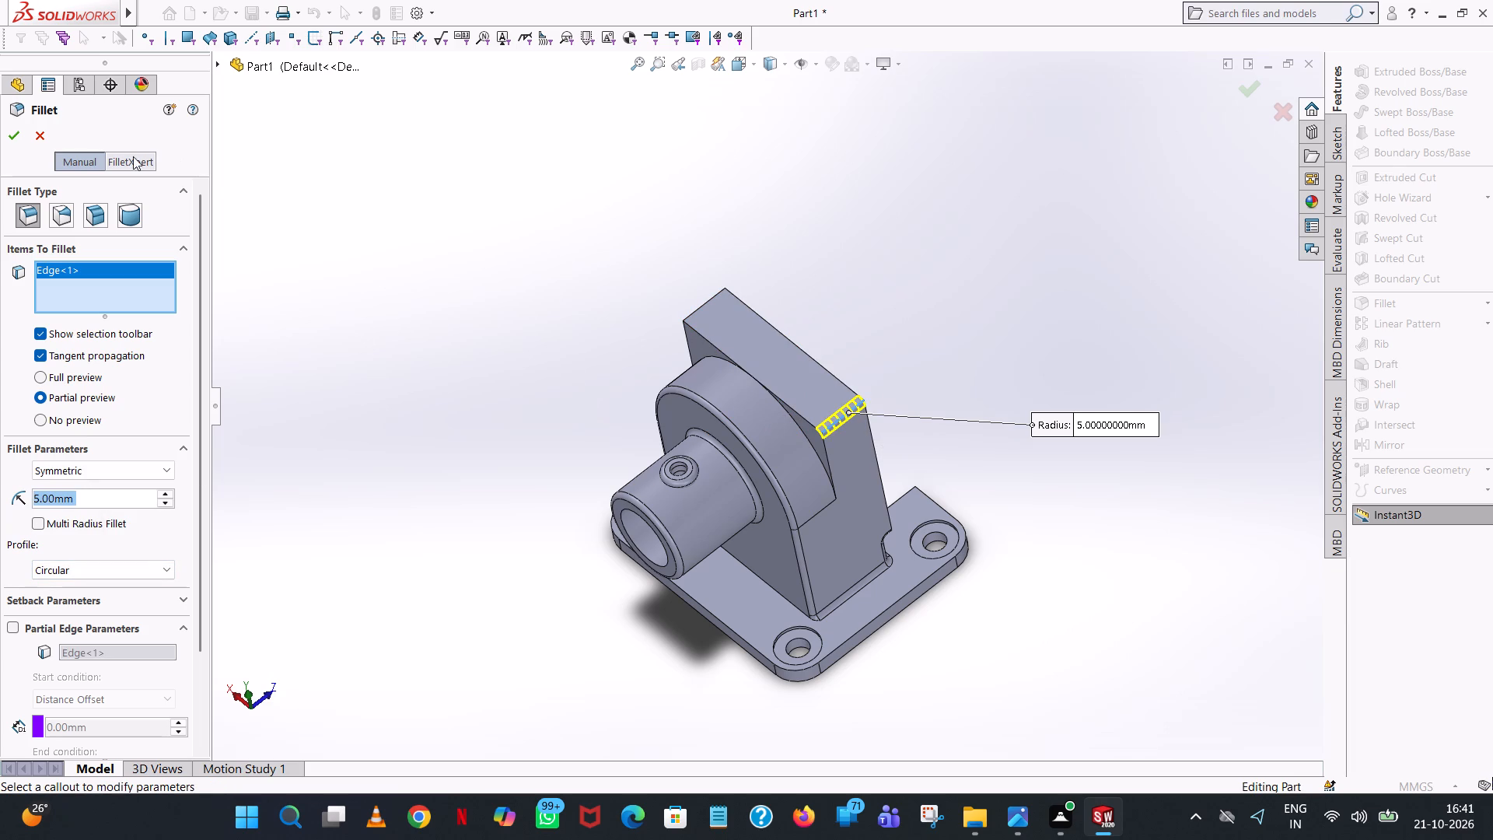
left_click(9, 133)
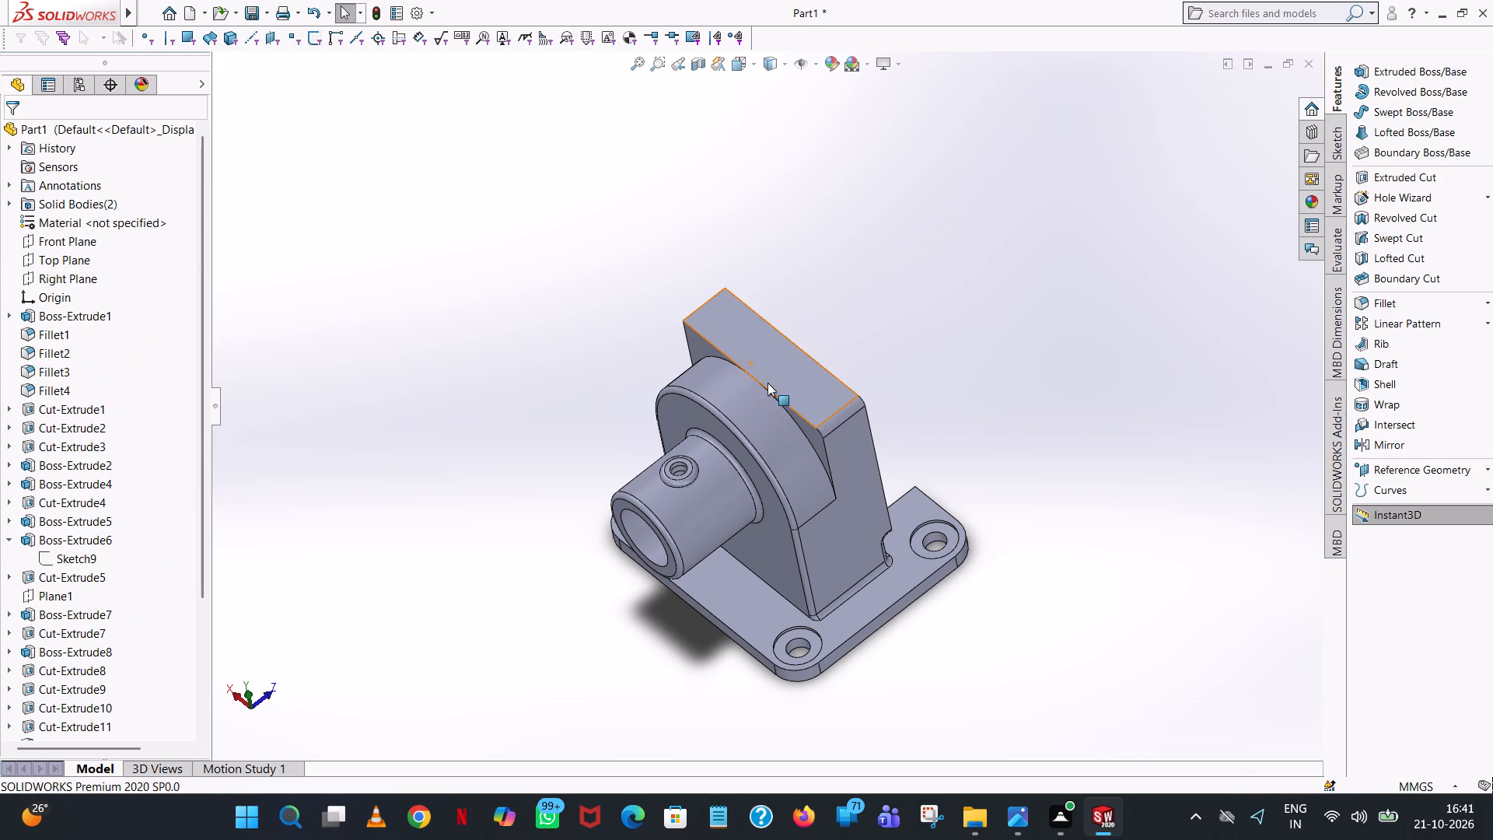
Fillet the opposite short top corner edge of the upright, on the positive X side, at 5 mm radius.
middle_click_drag(855, 332, 1201, 452)
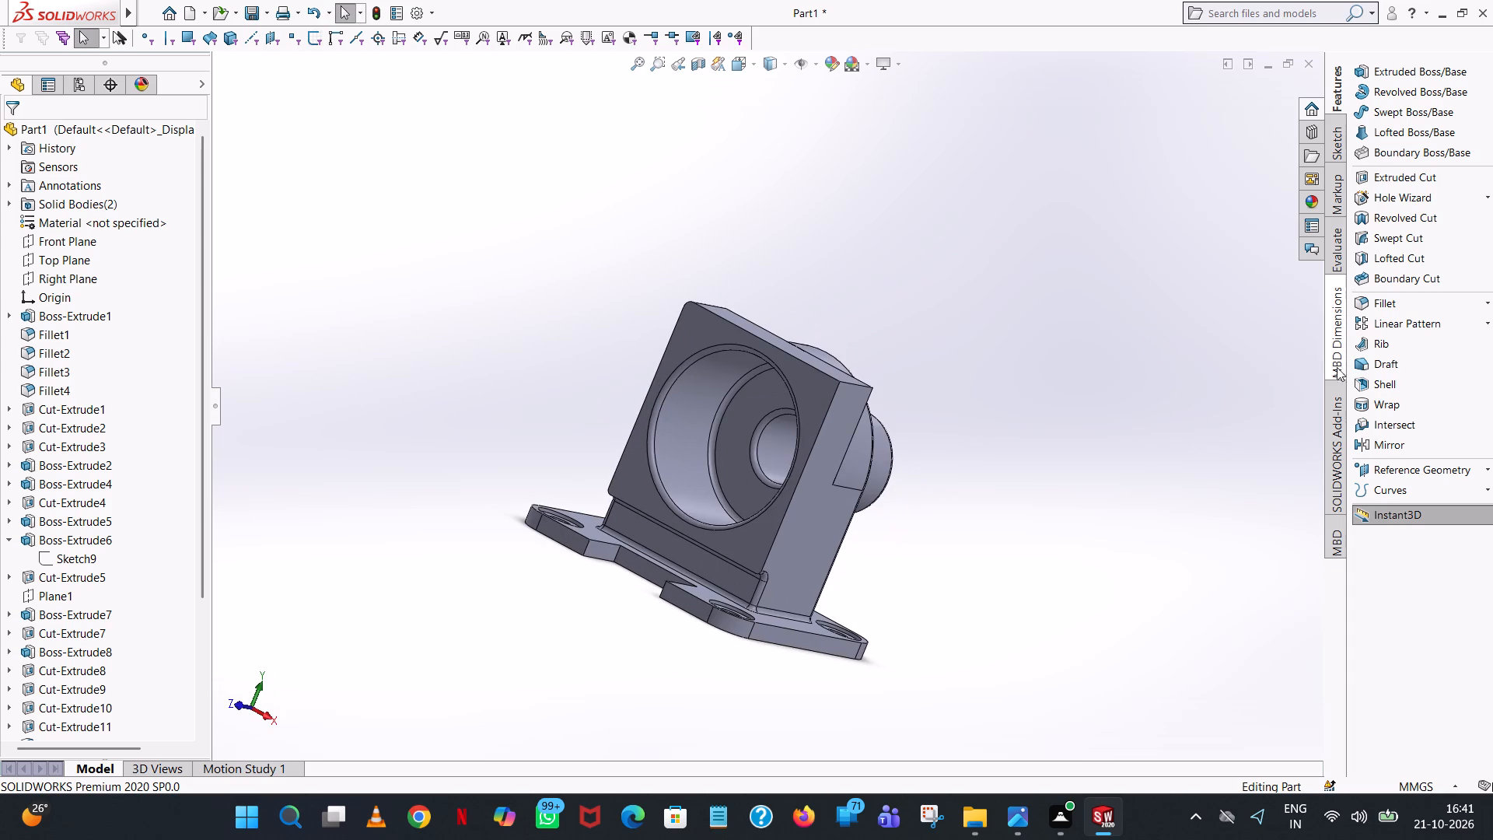
left_click(1430, 308)
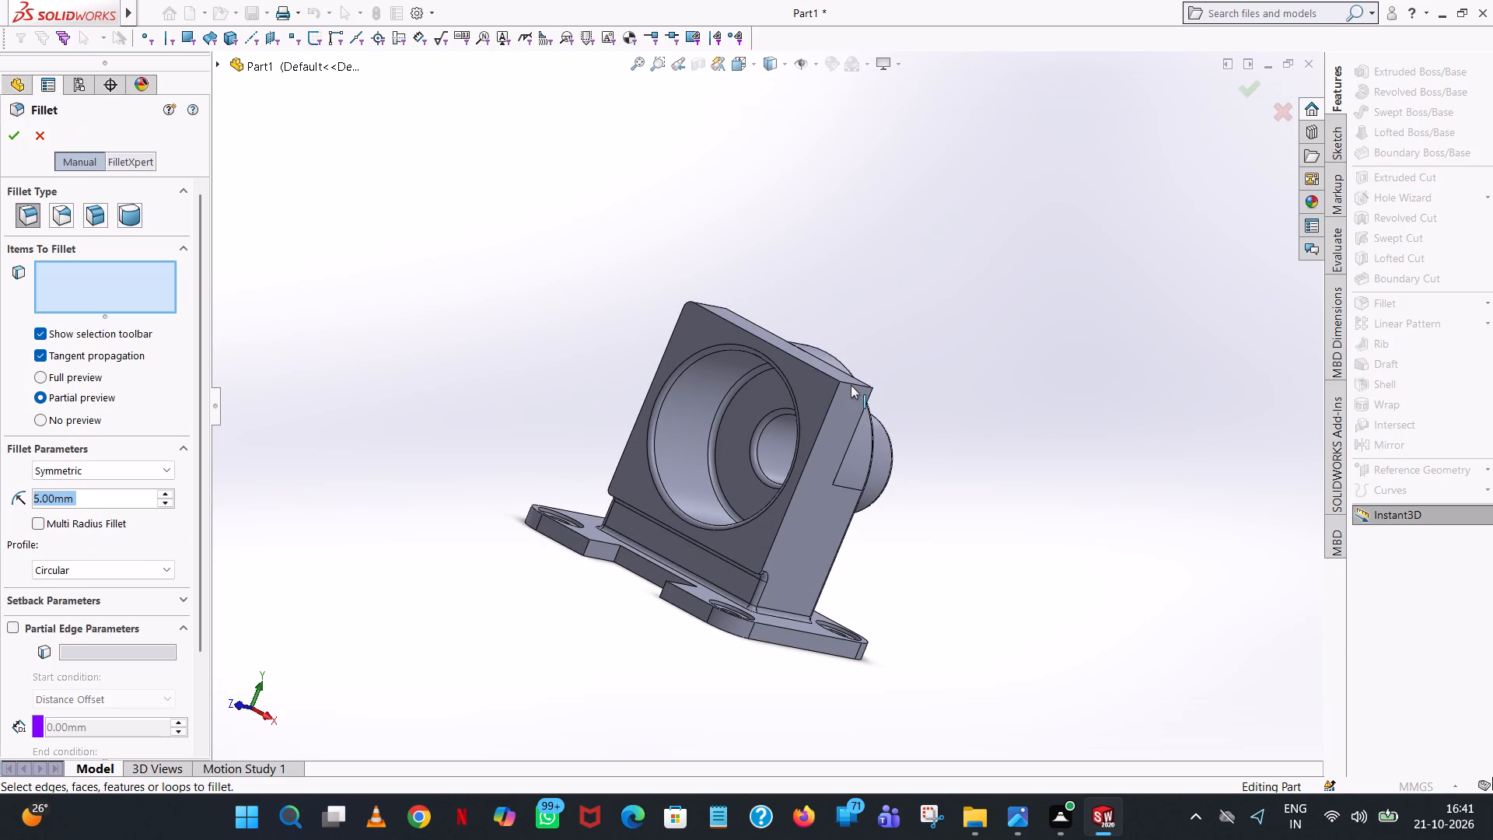
left_click(851, 385)
left_click(12, 124)
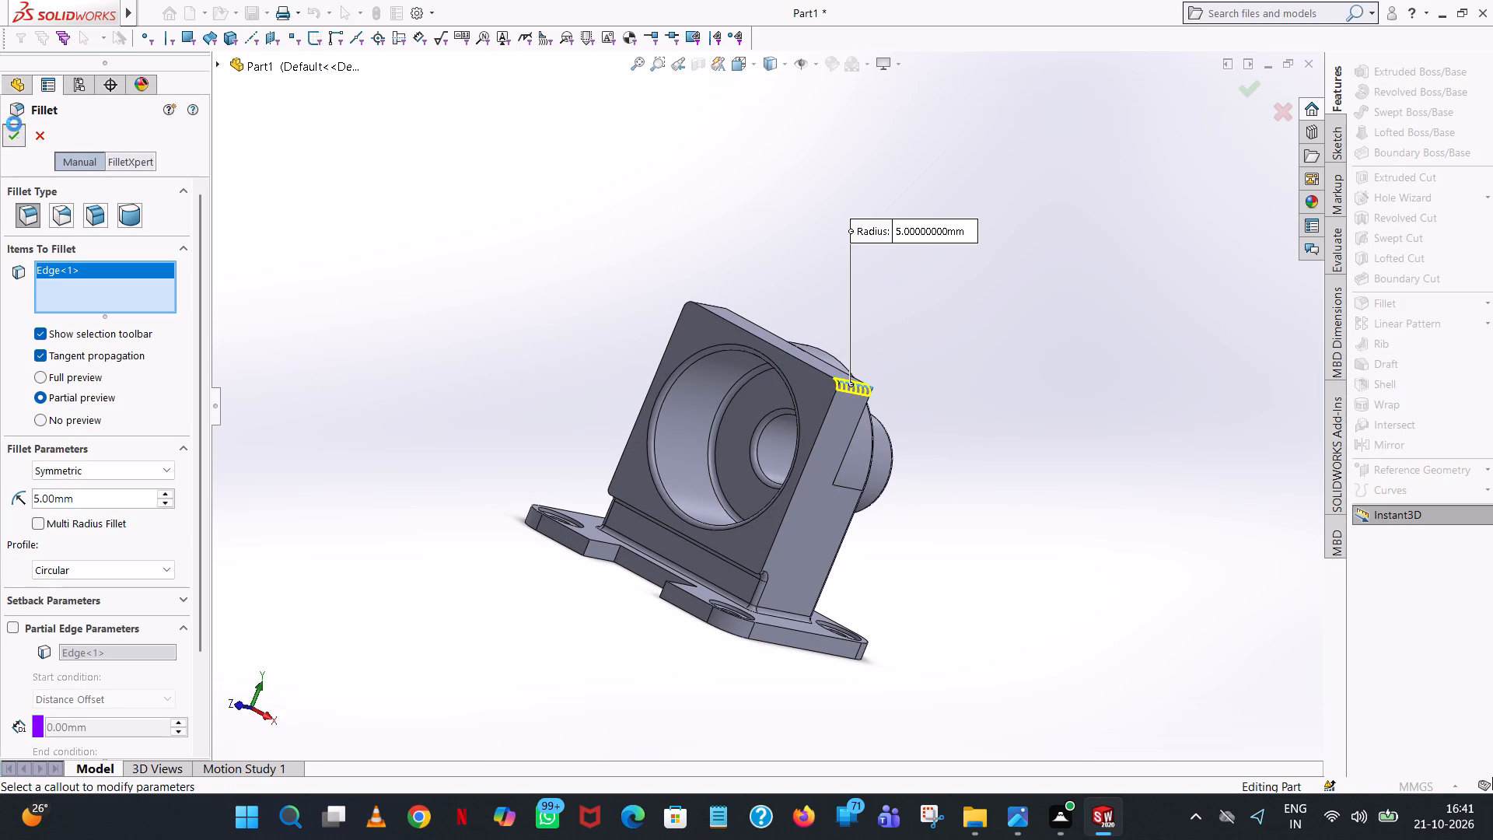
Examine the housing from several sides, including the upright's rounded top corners and rear counterbore.
middle_click_drag(1002, 330, 1138, 296)
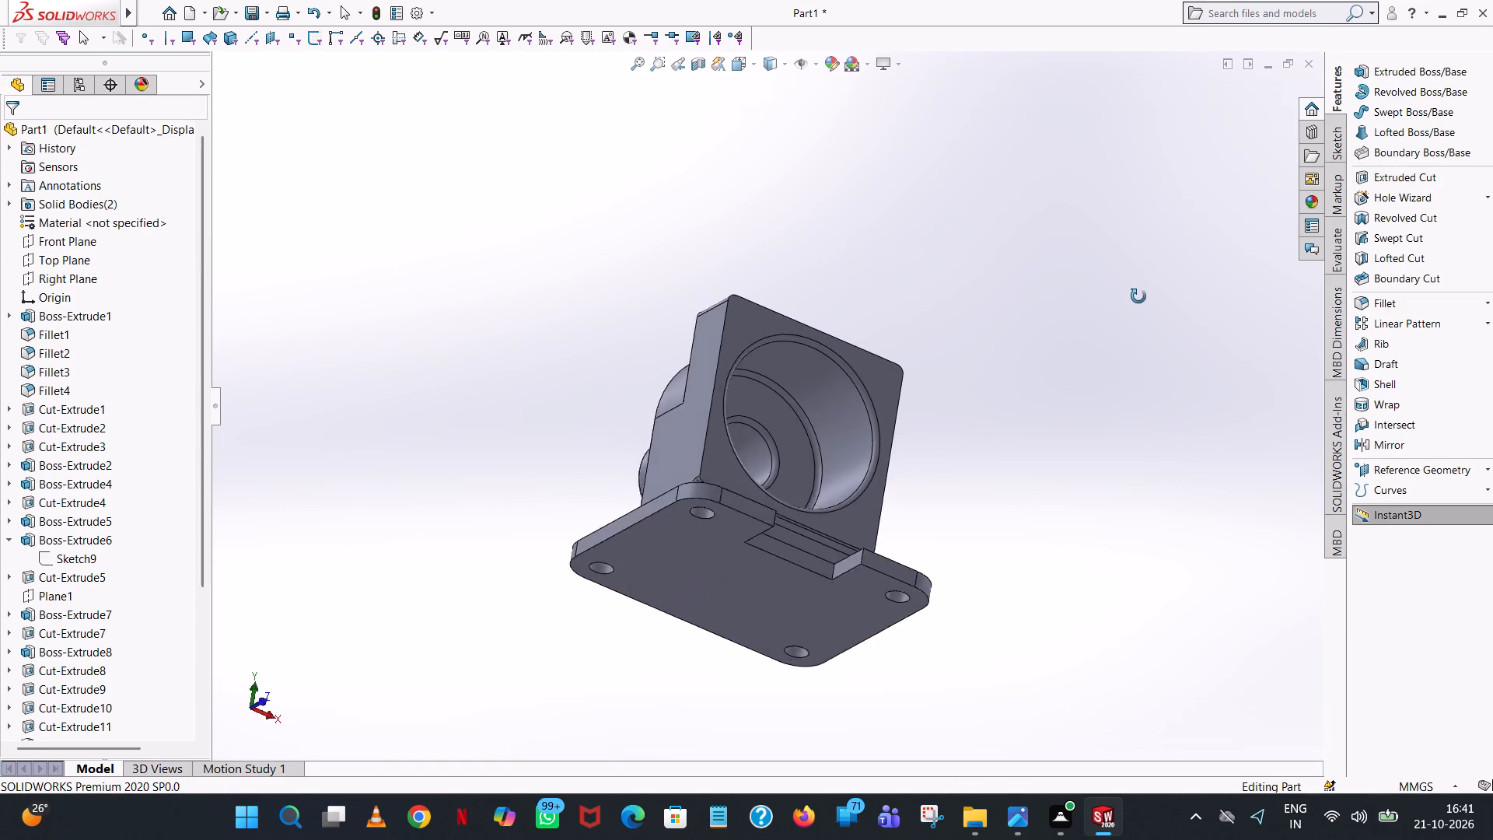
middle_click_drag(1138, 296, 1066, 446)
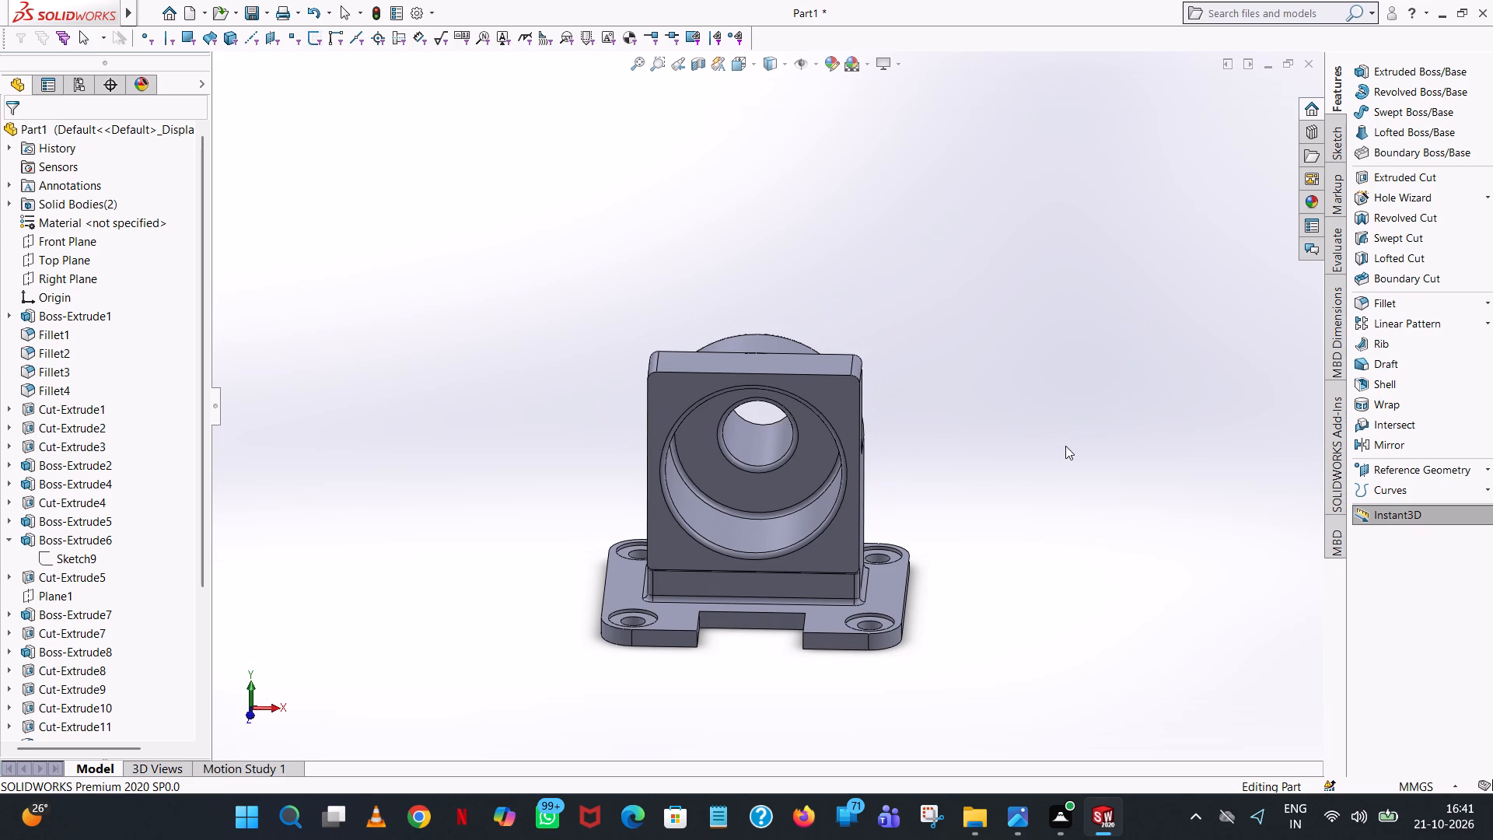
middle_click_drag(953, 578, 876, 606)
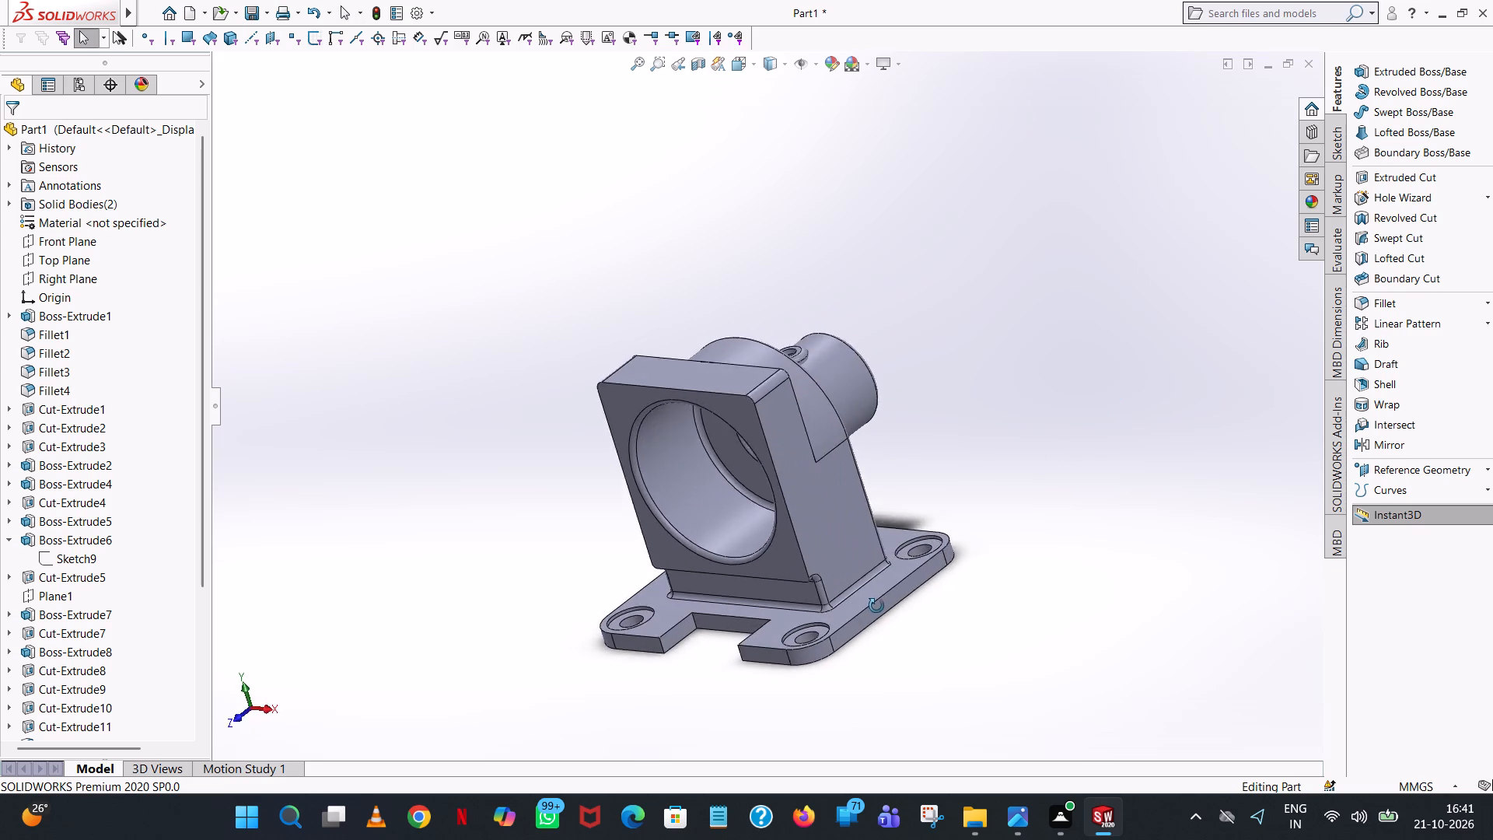
middle_click_drag(876, 606, 823, 643)
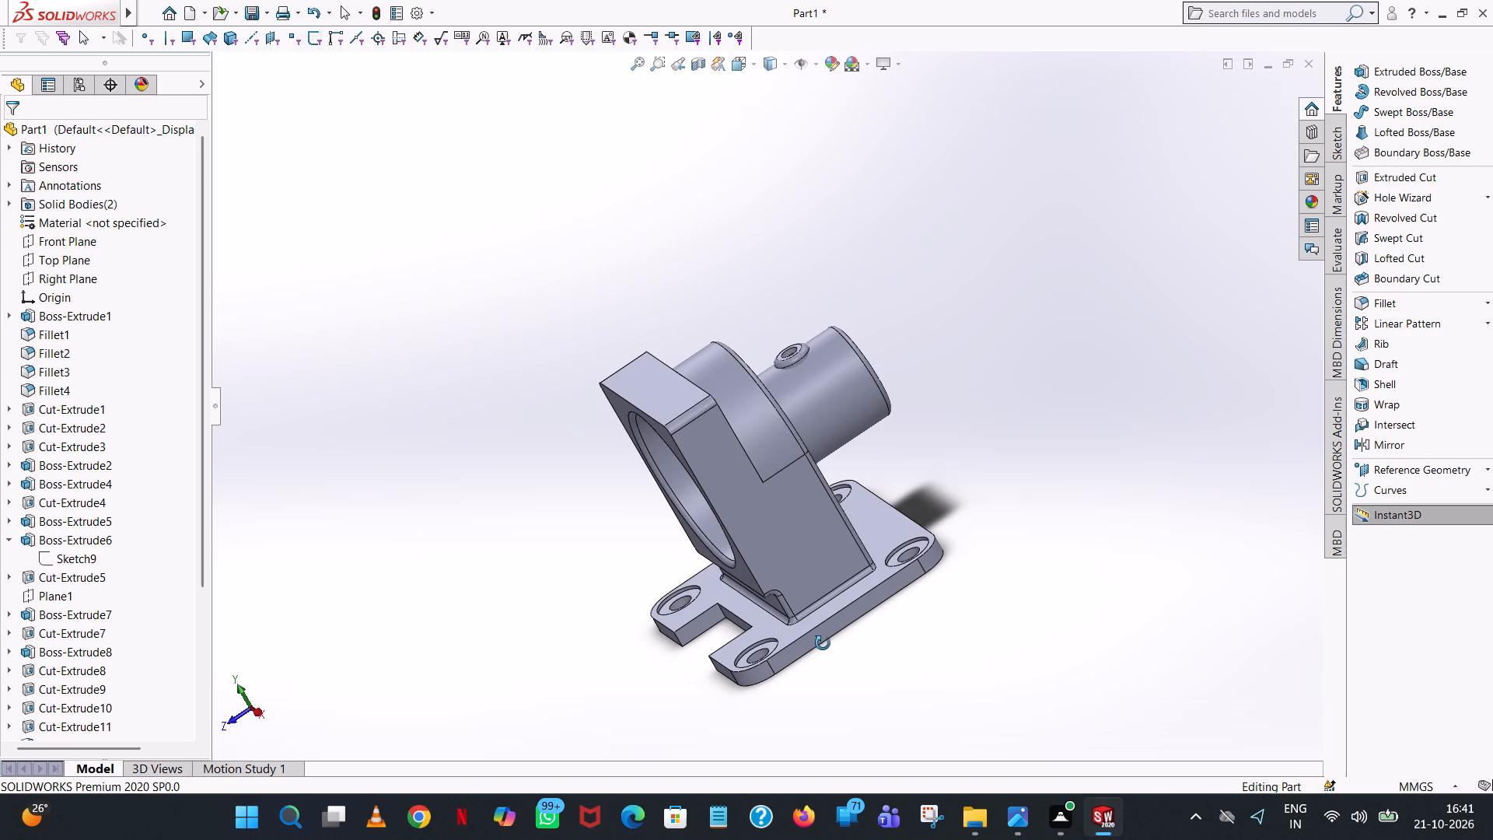
middle_click_drag(823, 643, 829, 657)
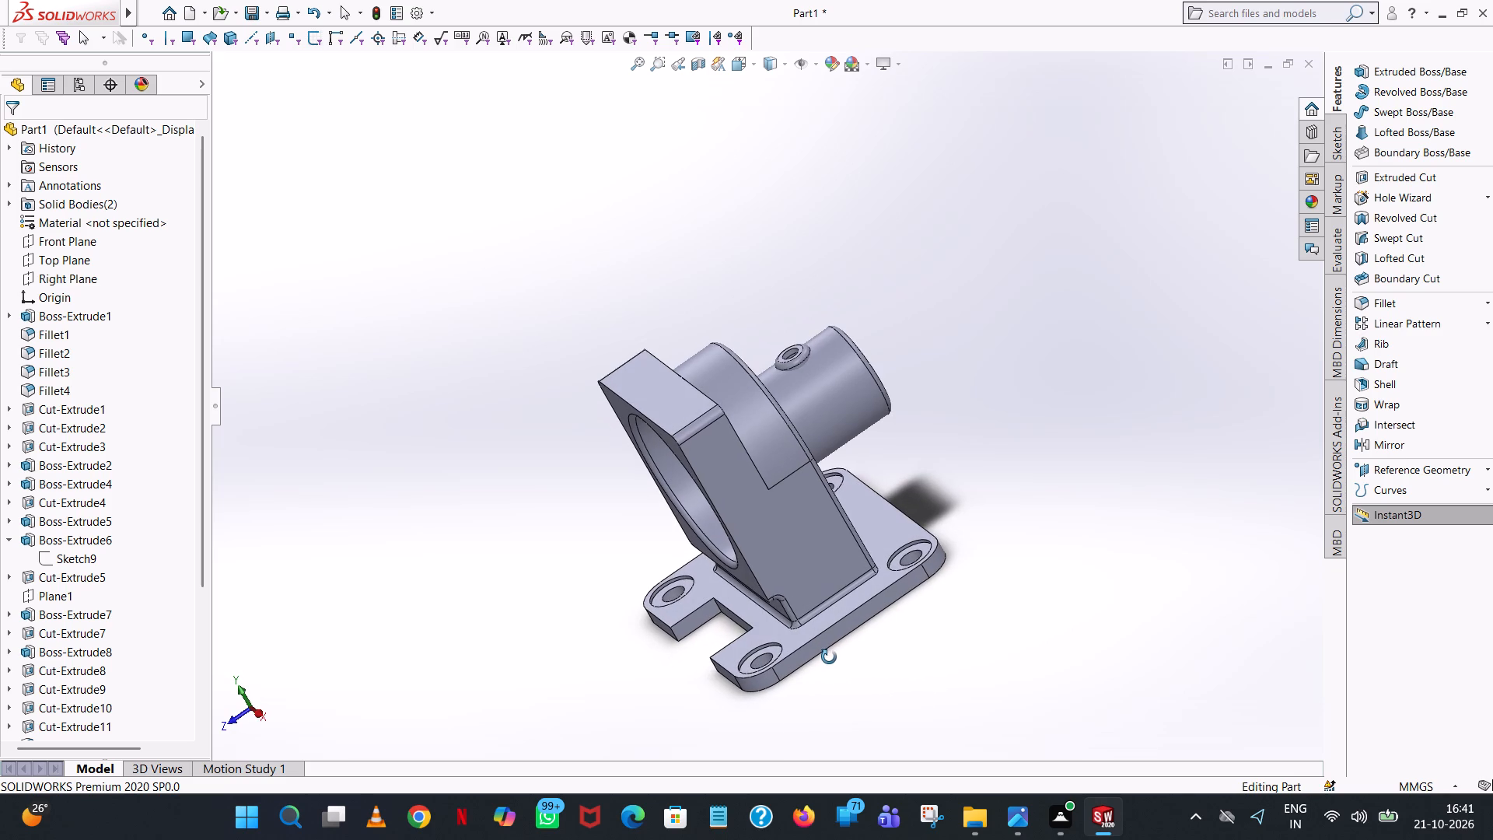
middle_click_drag(829, 657, 957, 520)
scroll(892, 633, "up", 1)
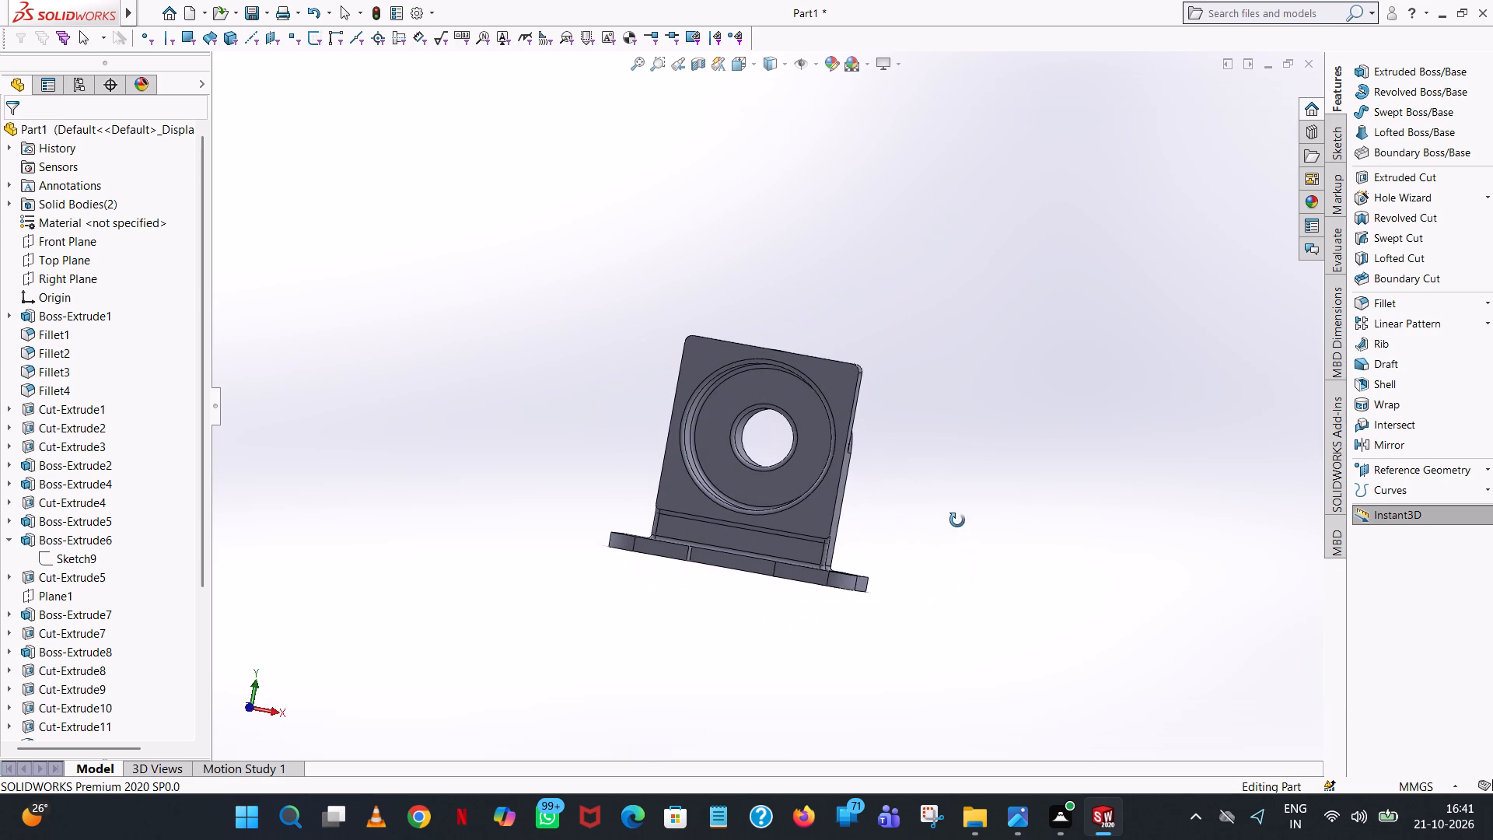
middle_click_drag(957, 520, 957, 520)
scroll(851, 373, "down", 2)
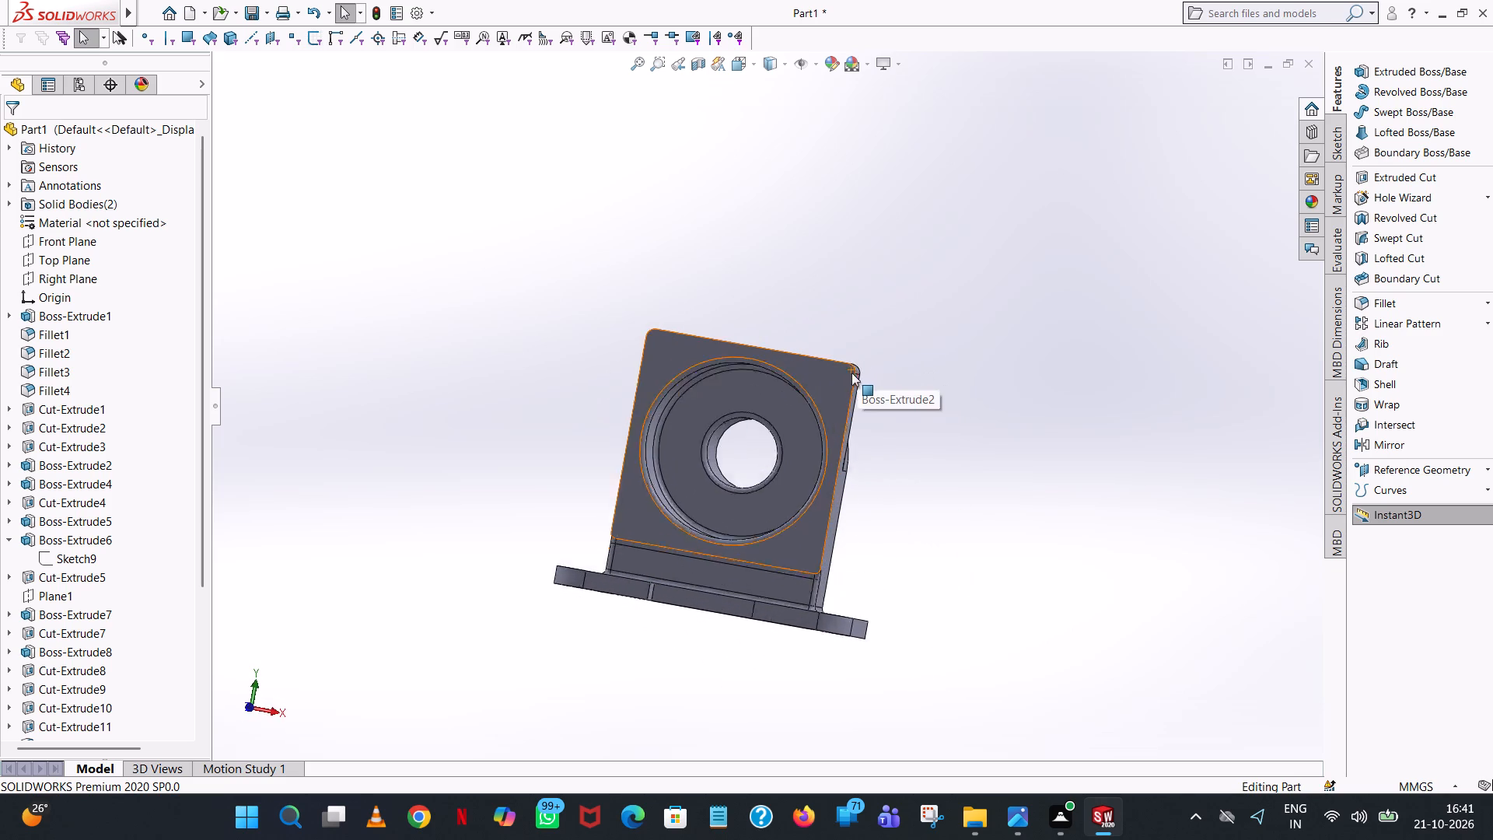
scroll(851, 373, "down", 7)
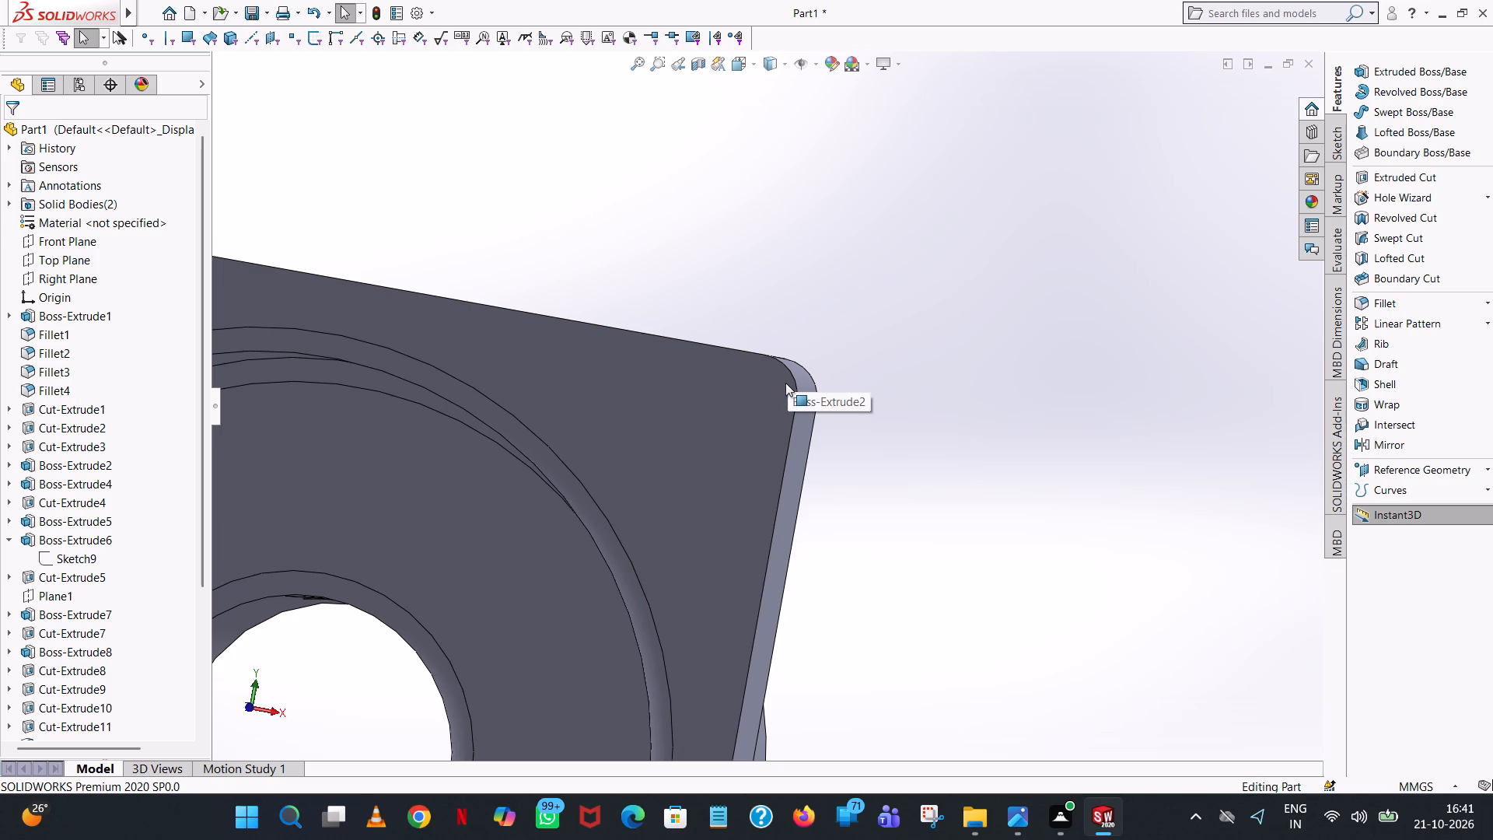
middle_click_drag(935, 422, 929, 511)
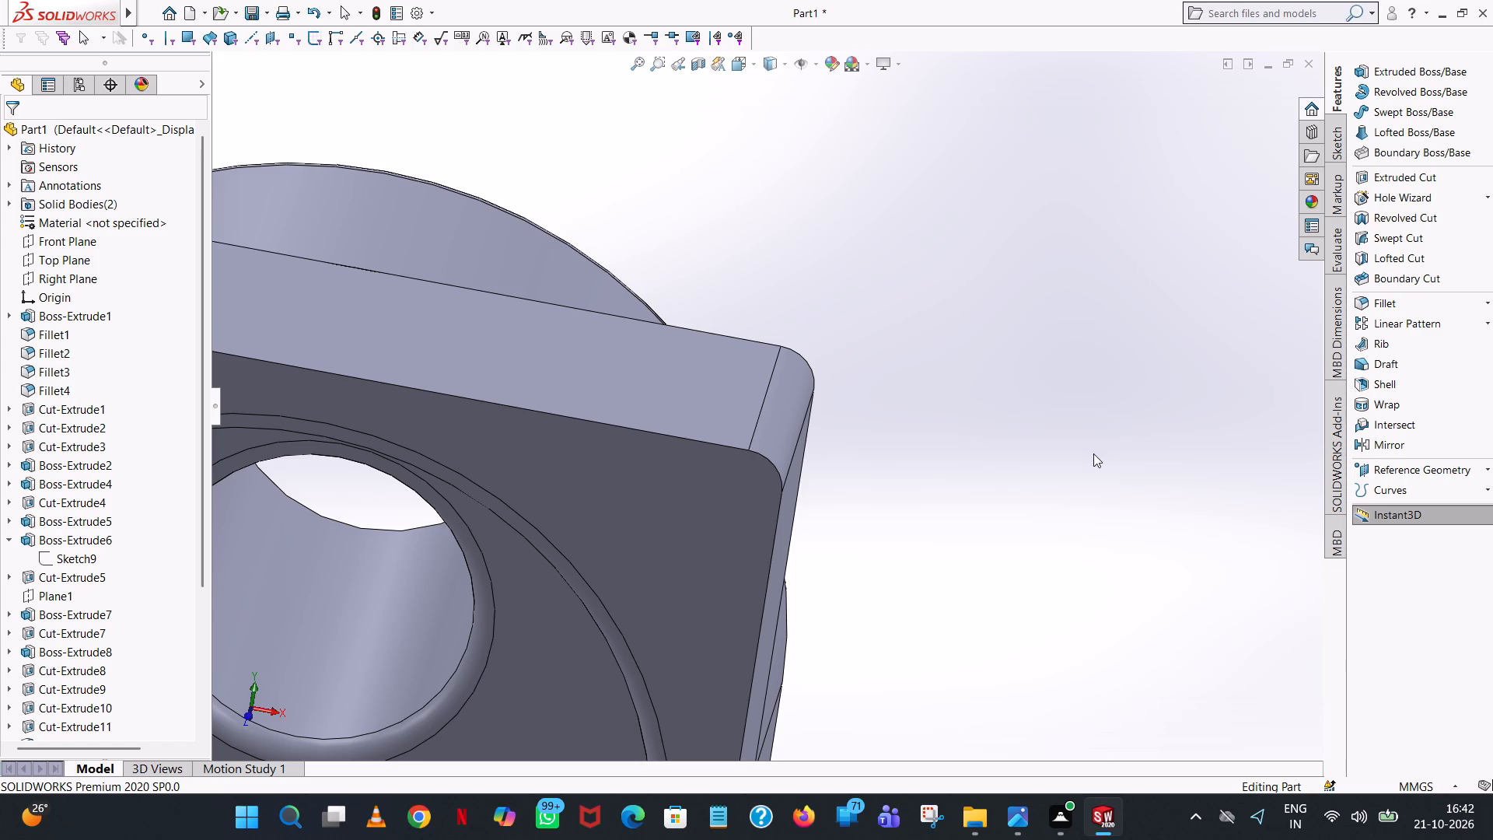
Start an extruded cut with a new sketch on the upright's flat rear face around the counterbore.
scroll(960, 565, "up", 7)
middle_click_drag(916, 555, 932, 462)
left_click(1394, 173)
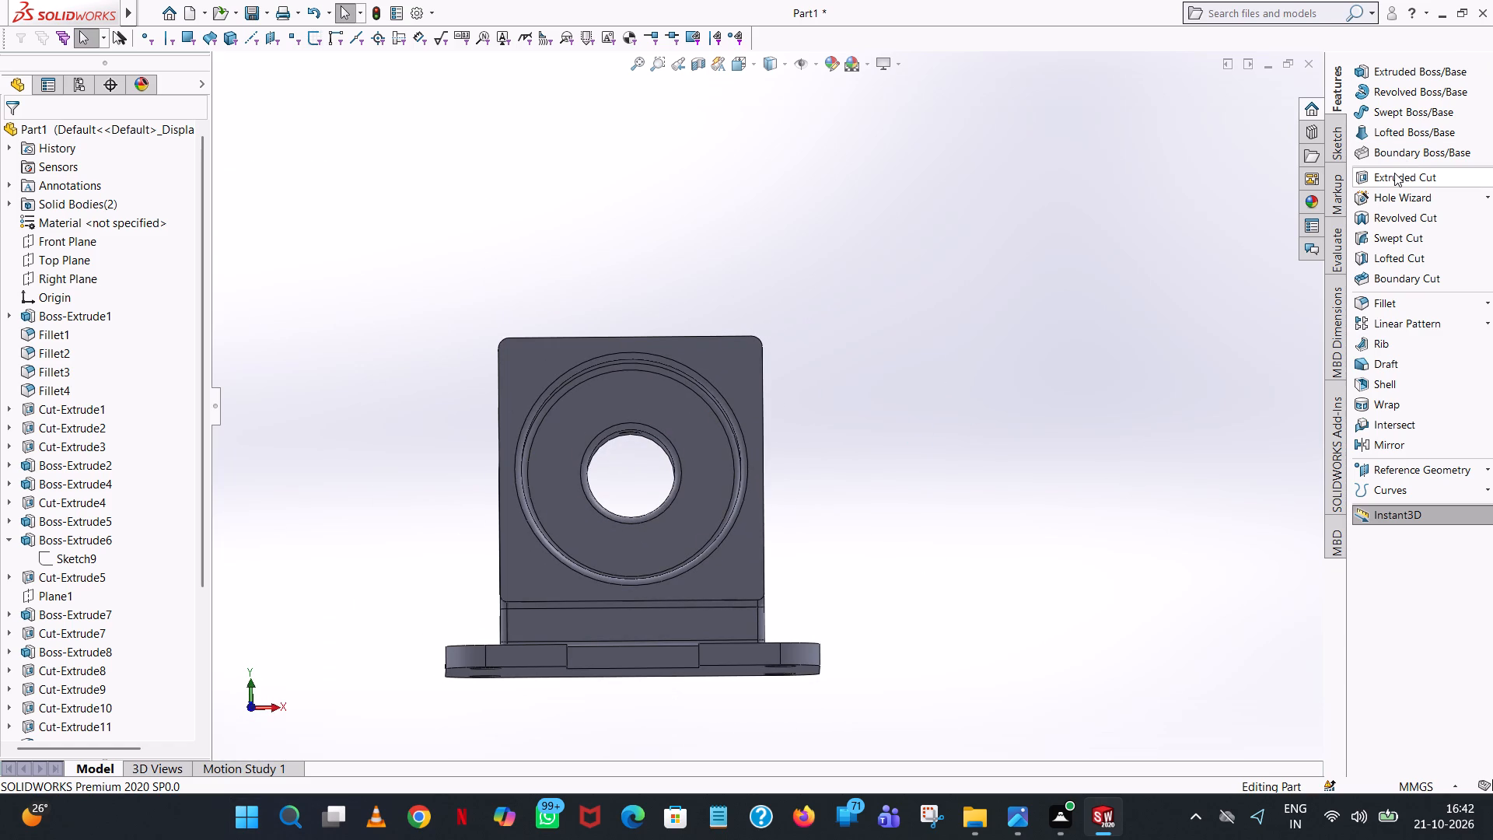
left_click(546, 364)
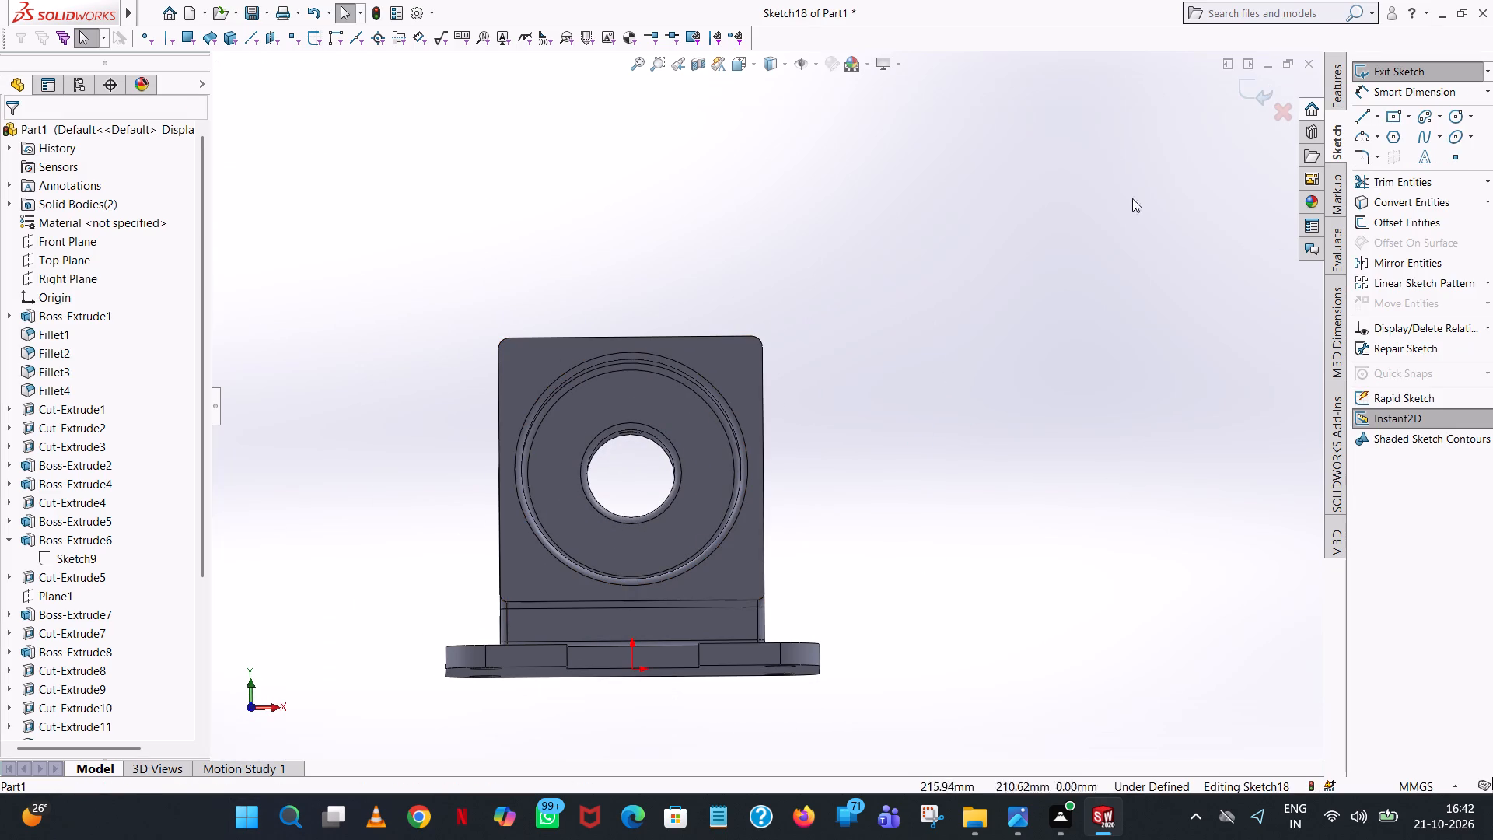
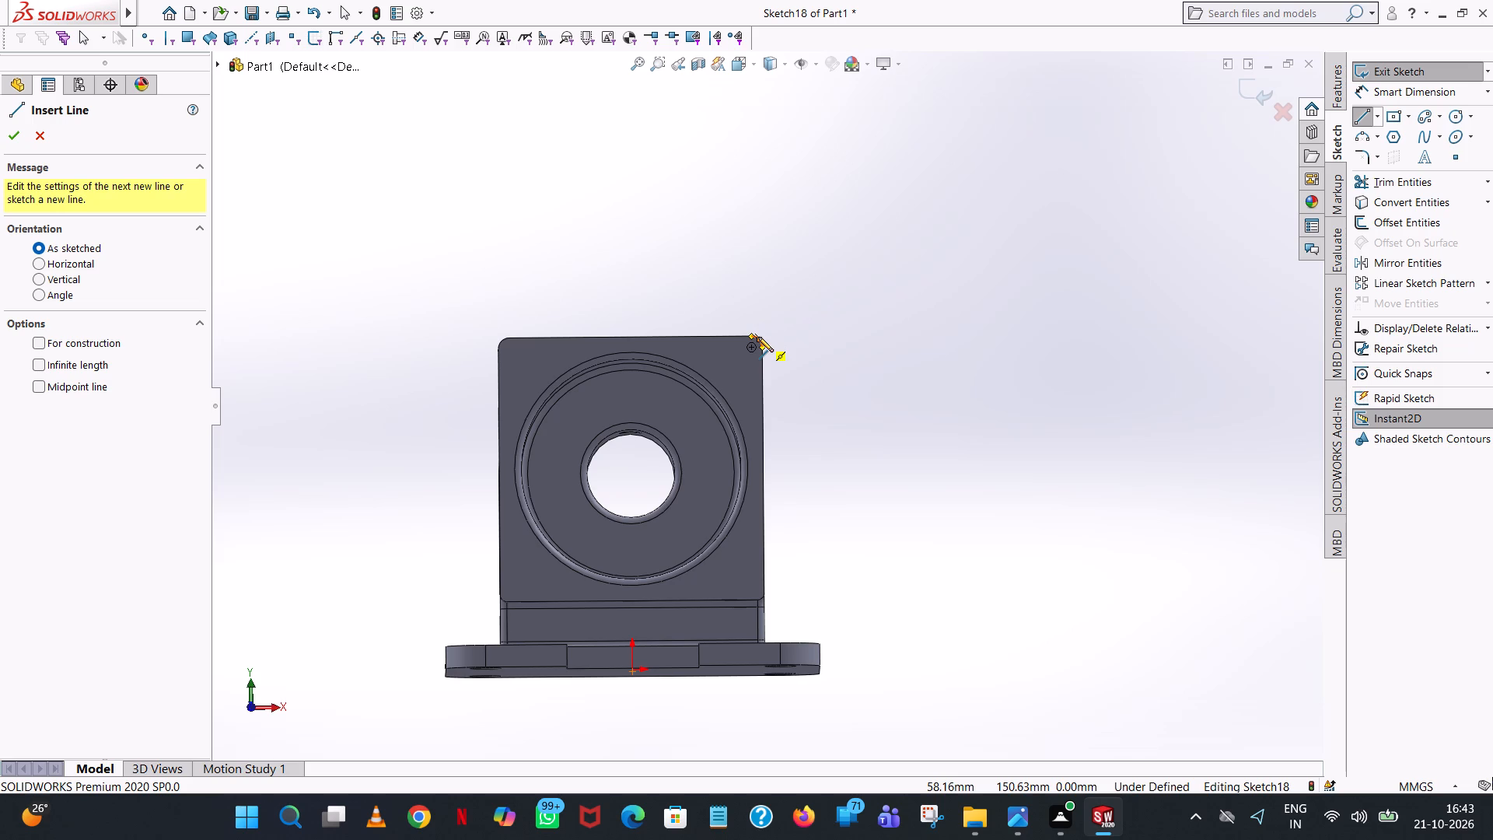
Sketch a vertical line upward from the counterbore edge's positive X quadrant and set its length to 90/2, 45 mm.
left_click(749, 469)
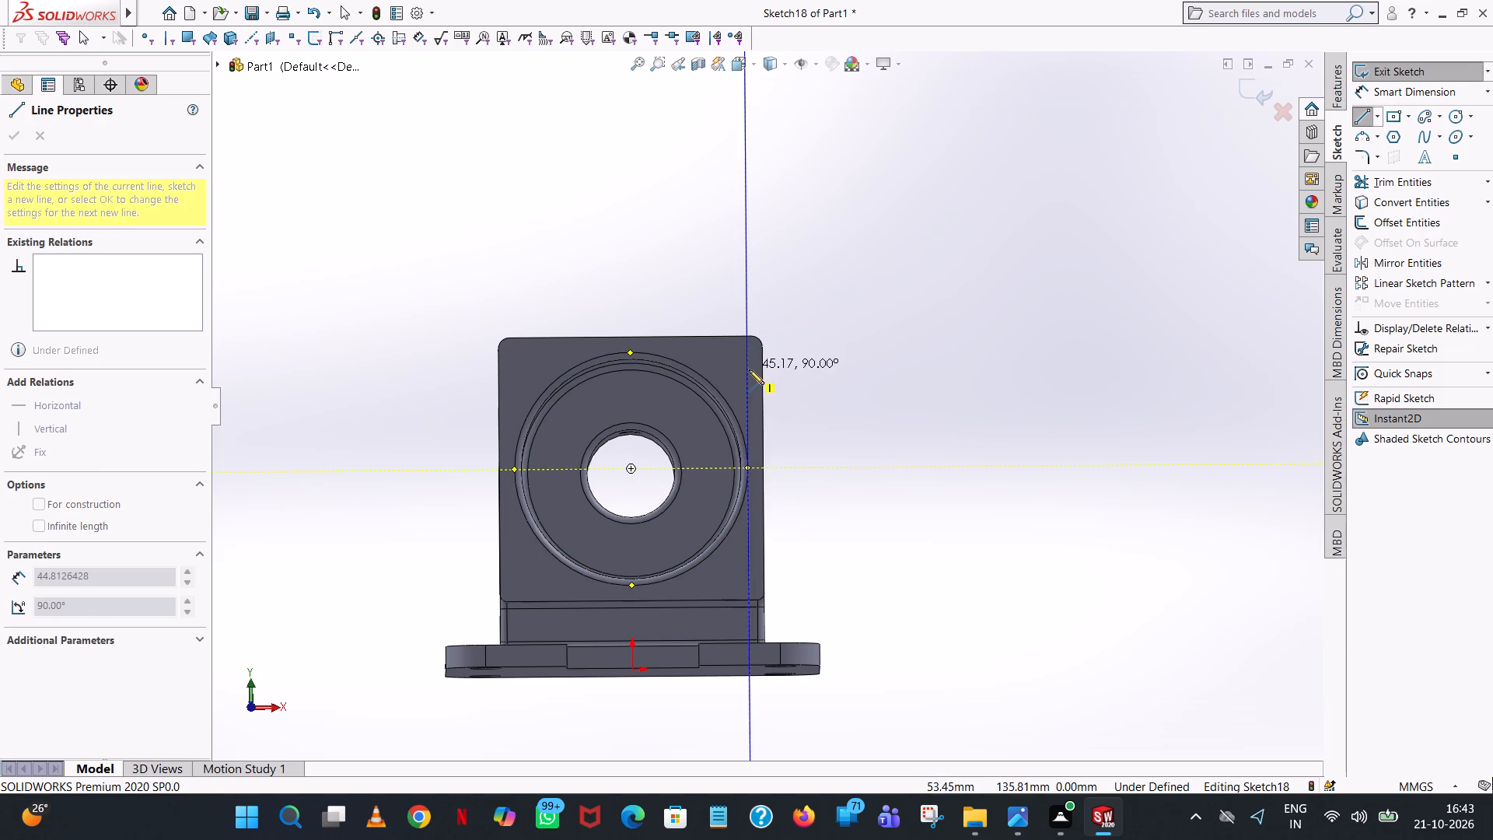
left_click(746, 369)
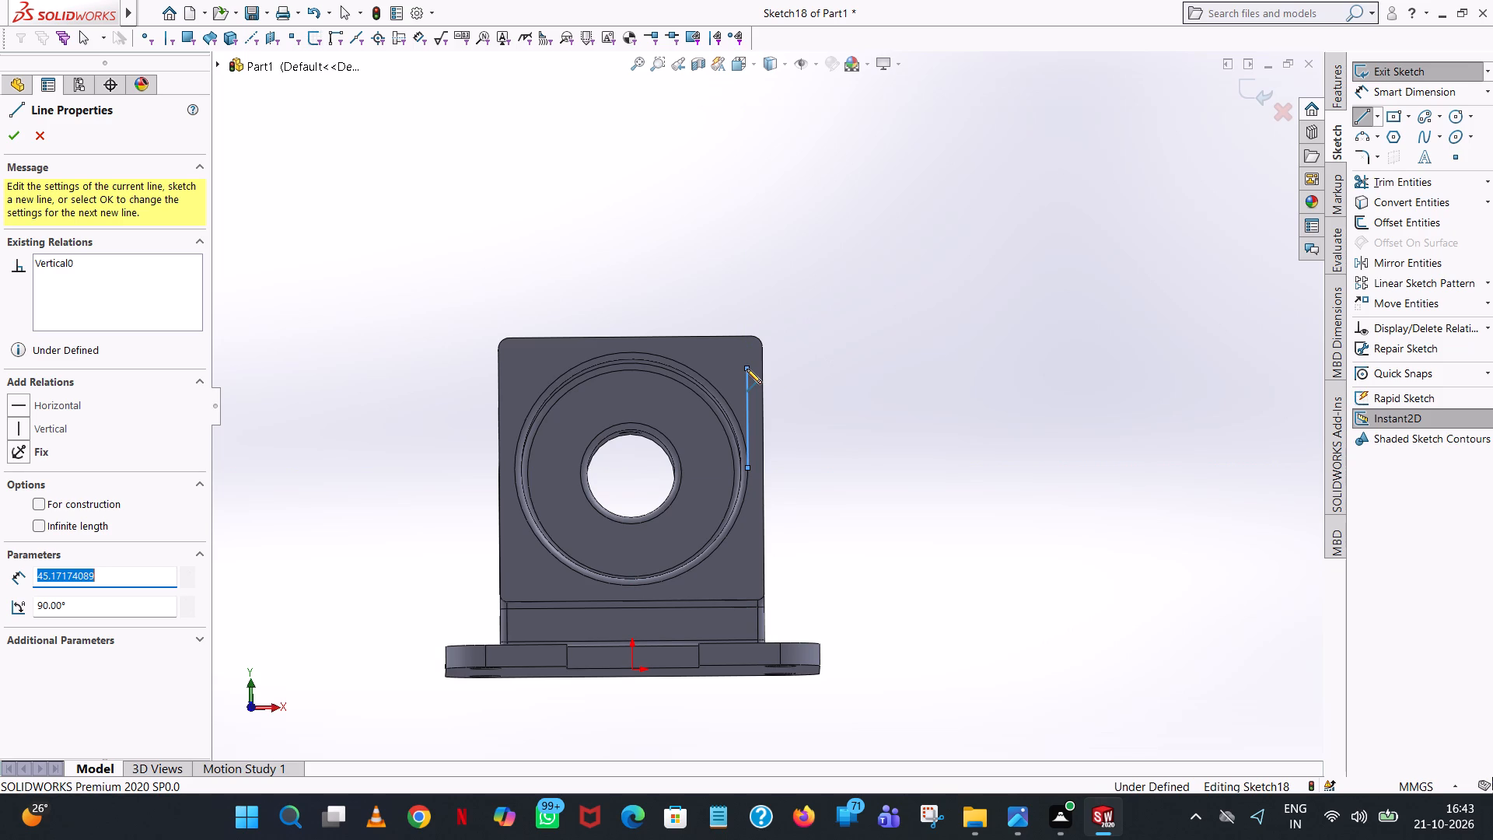
type("90")
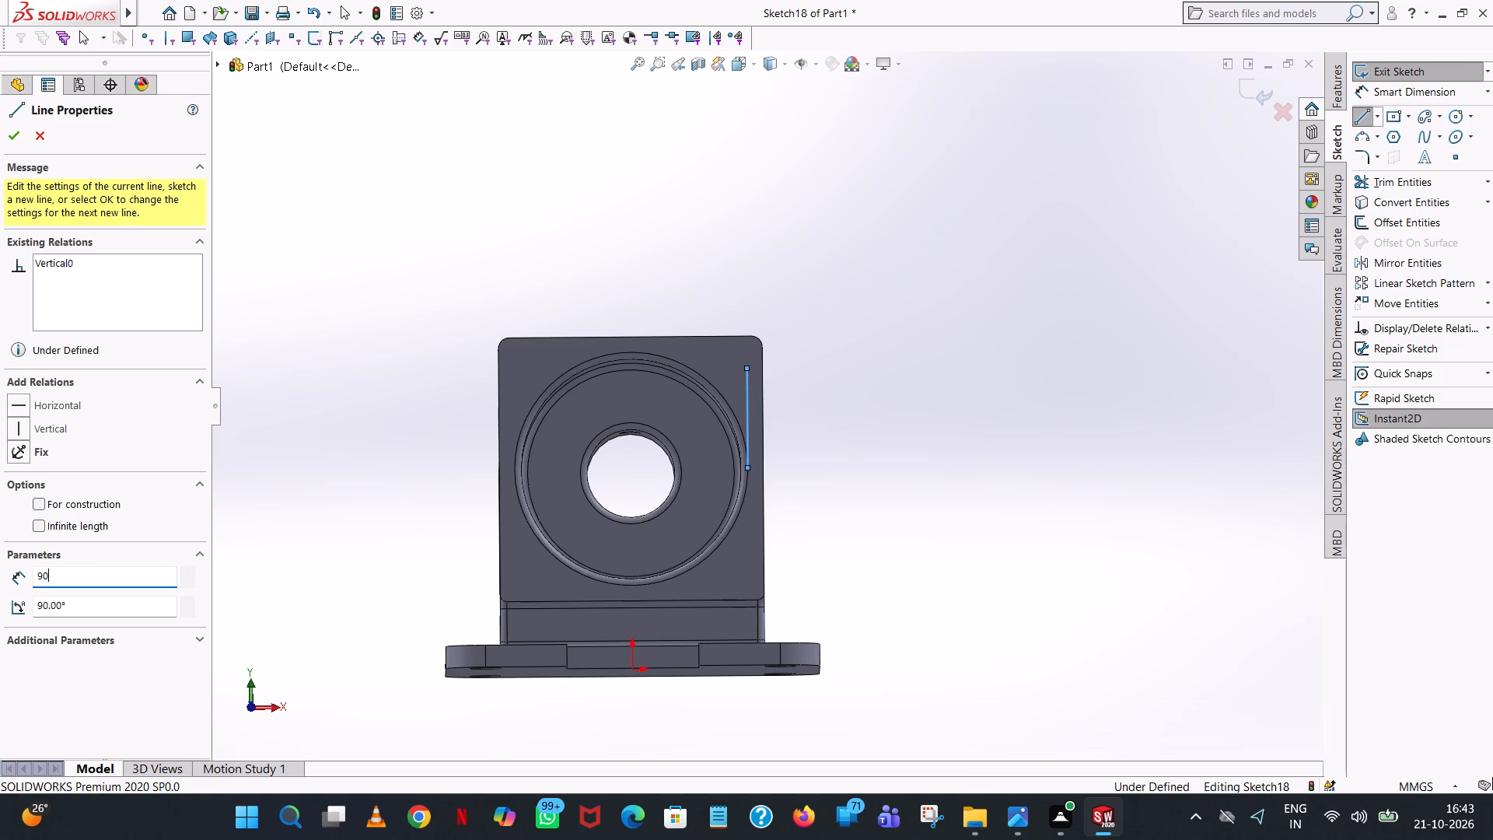
key("Return")
right_click(949, 351)
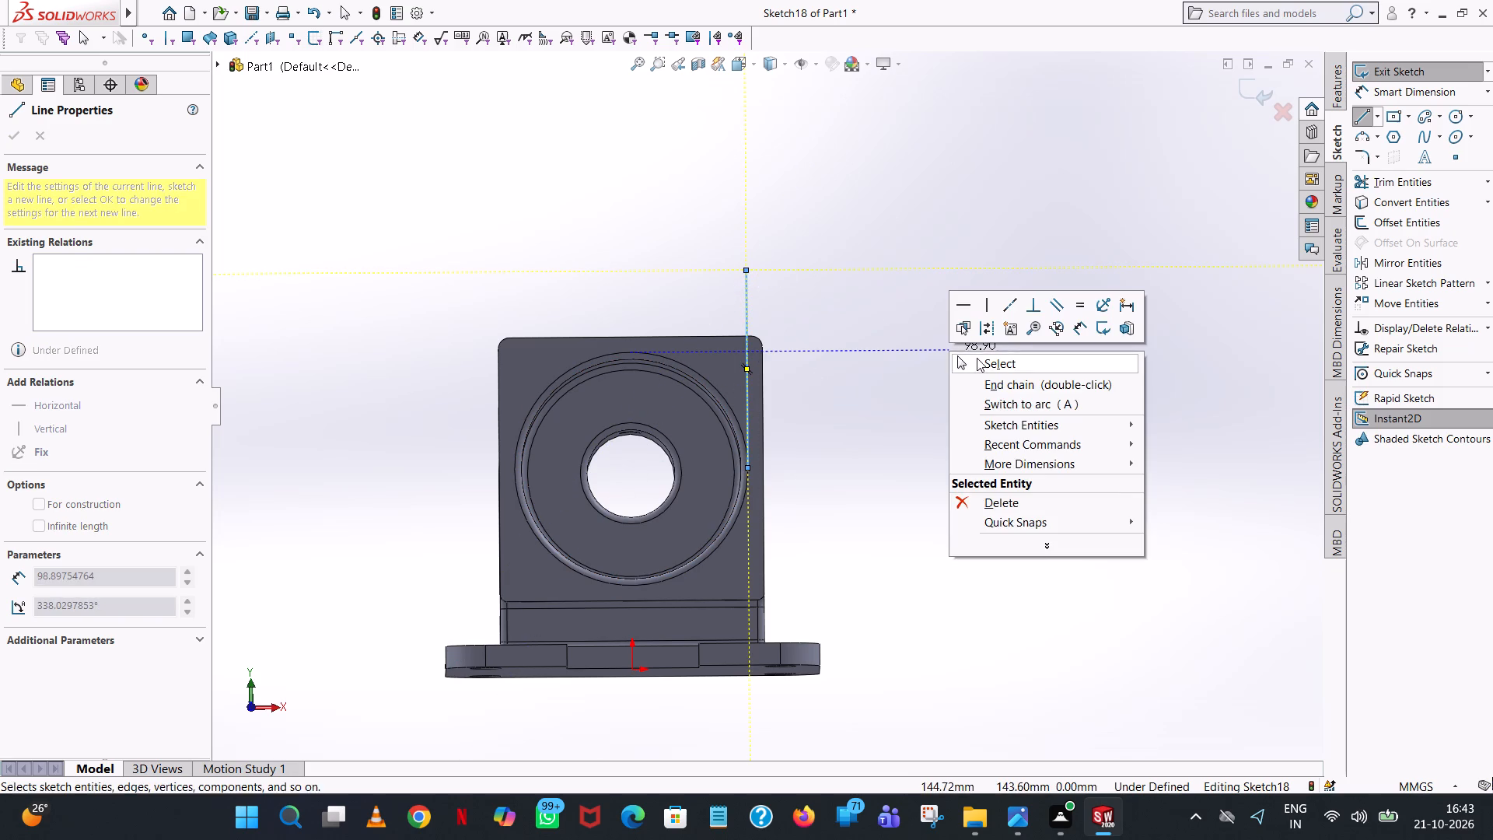
left_click(977, 358)
left_click(750, 320)
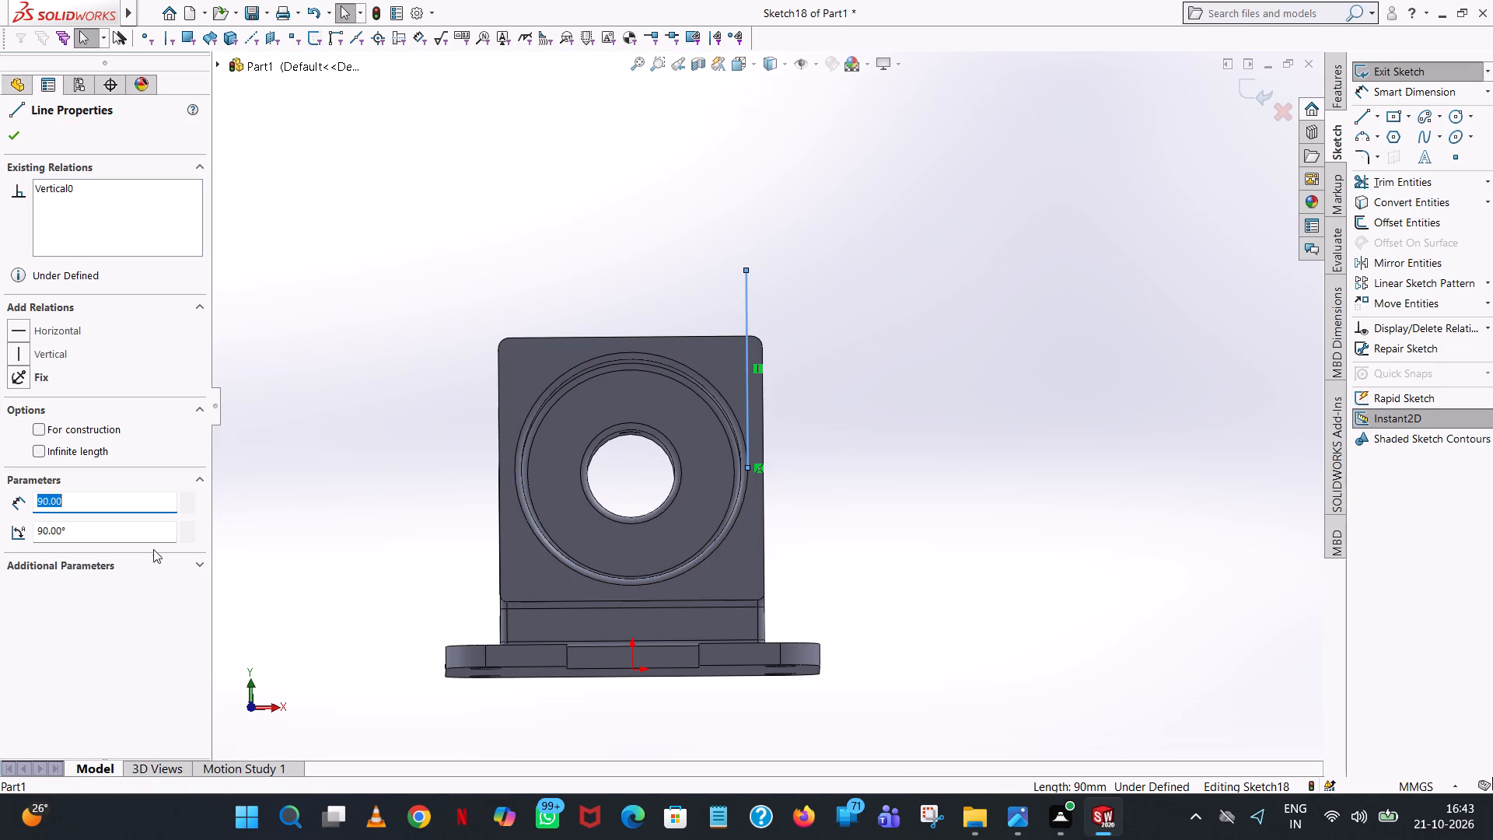
left_click(118, 505)
type("/35")
key("BackSpace")
key("BackSpace")
key("2")
key("Return")
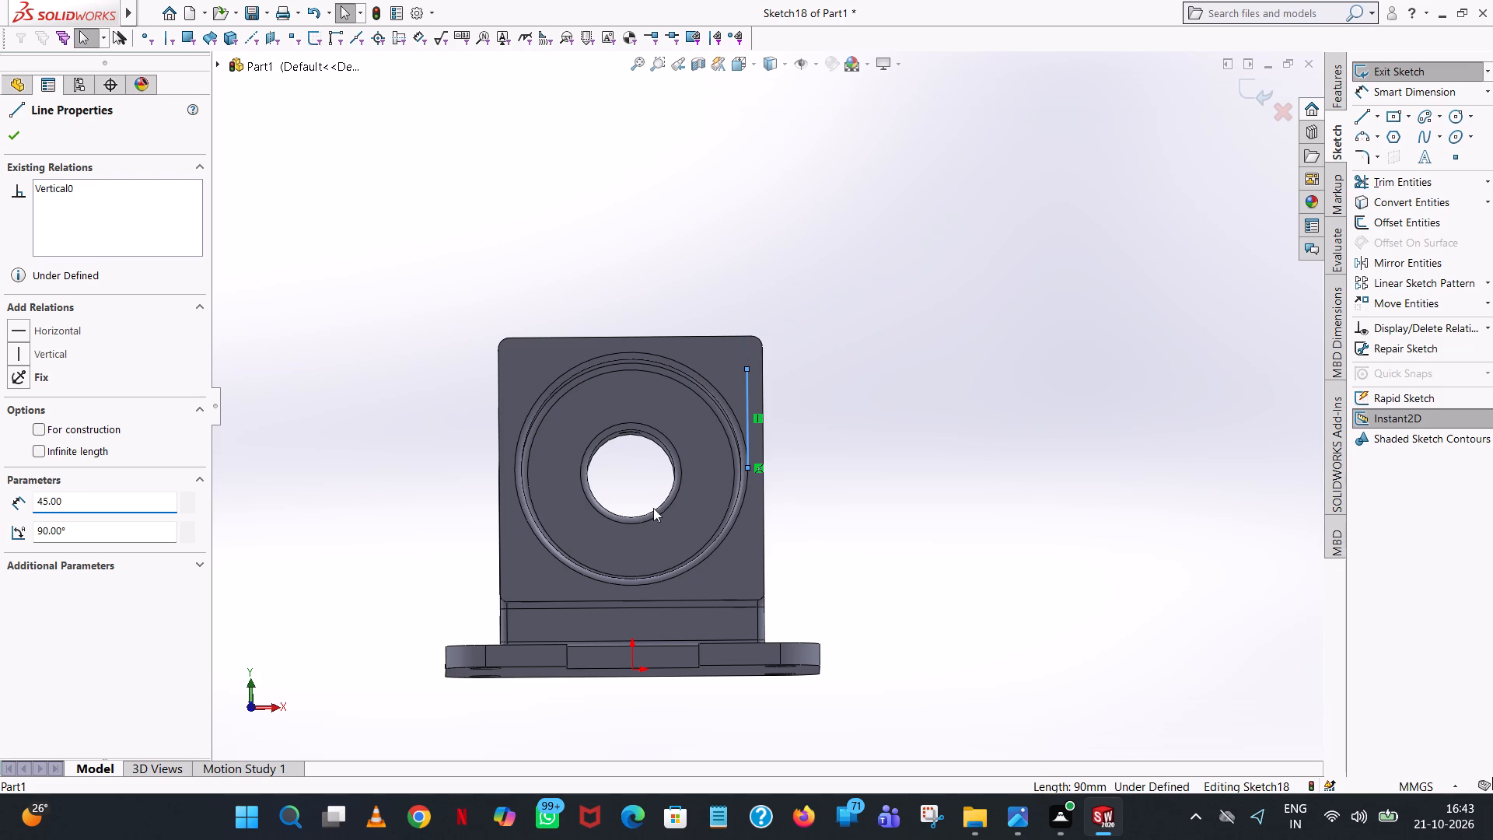
left_click(925, 383)
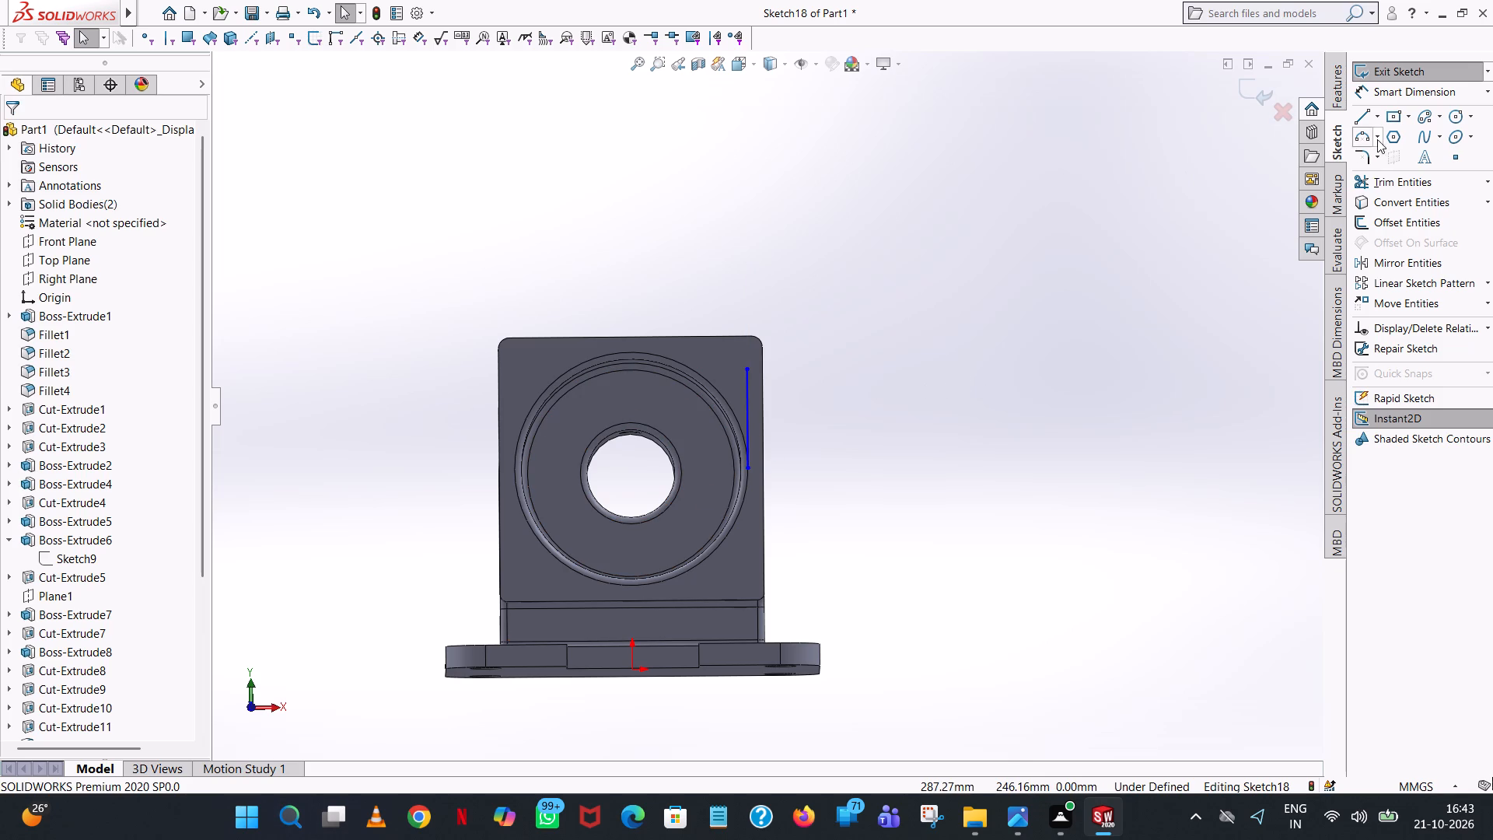
Sketch a second vertical line downward from the same counterbore edge point, 90/2 (45 mm) long.
left_click(1362, 116)
left_click(749, 466)
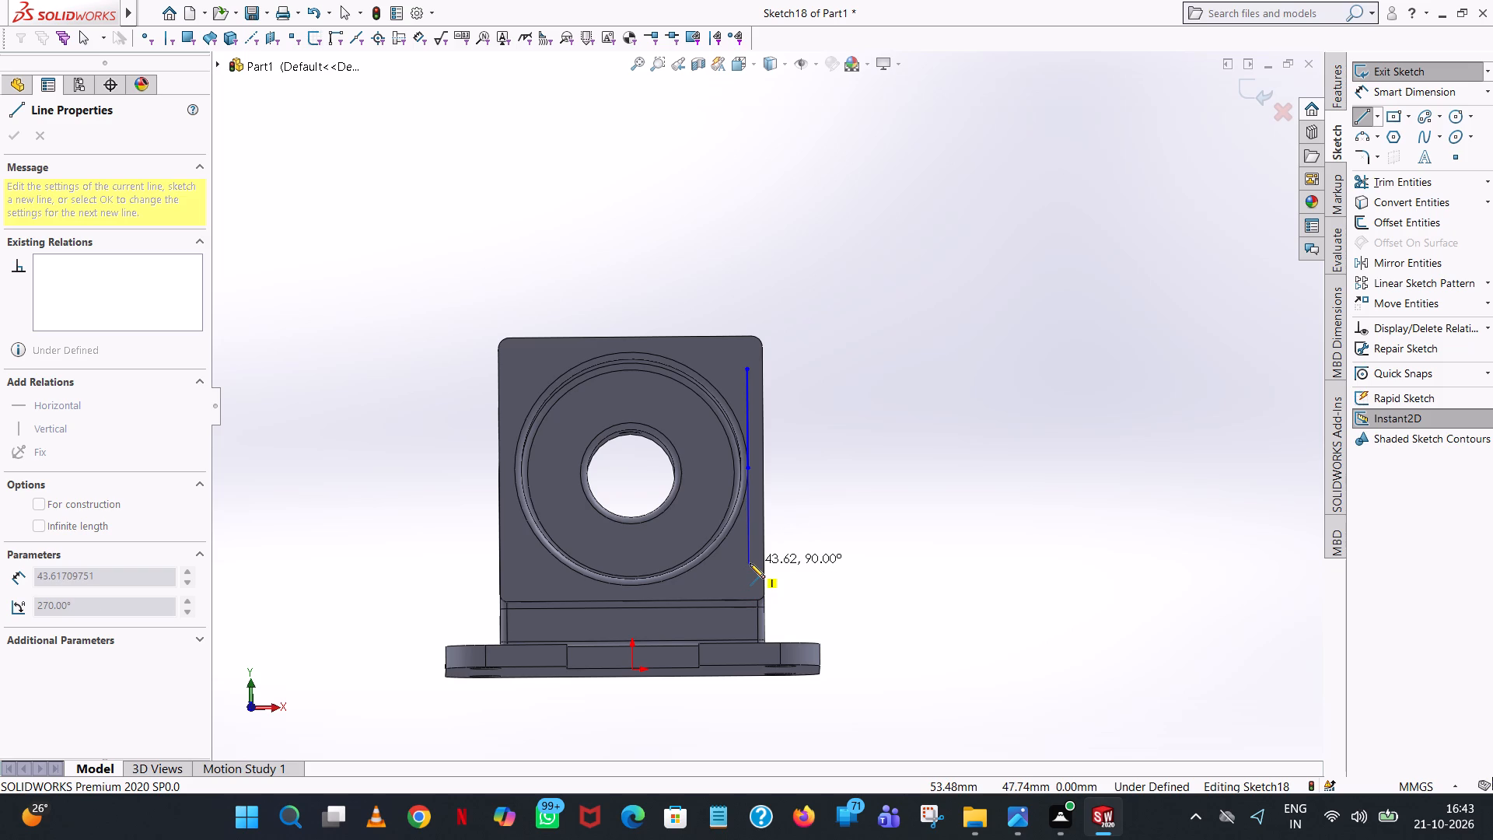
left_click(750, 563)
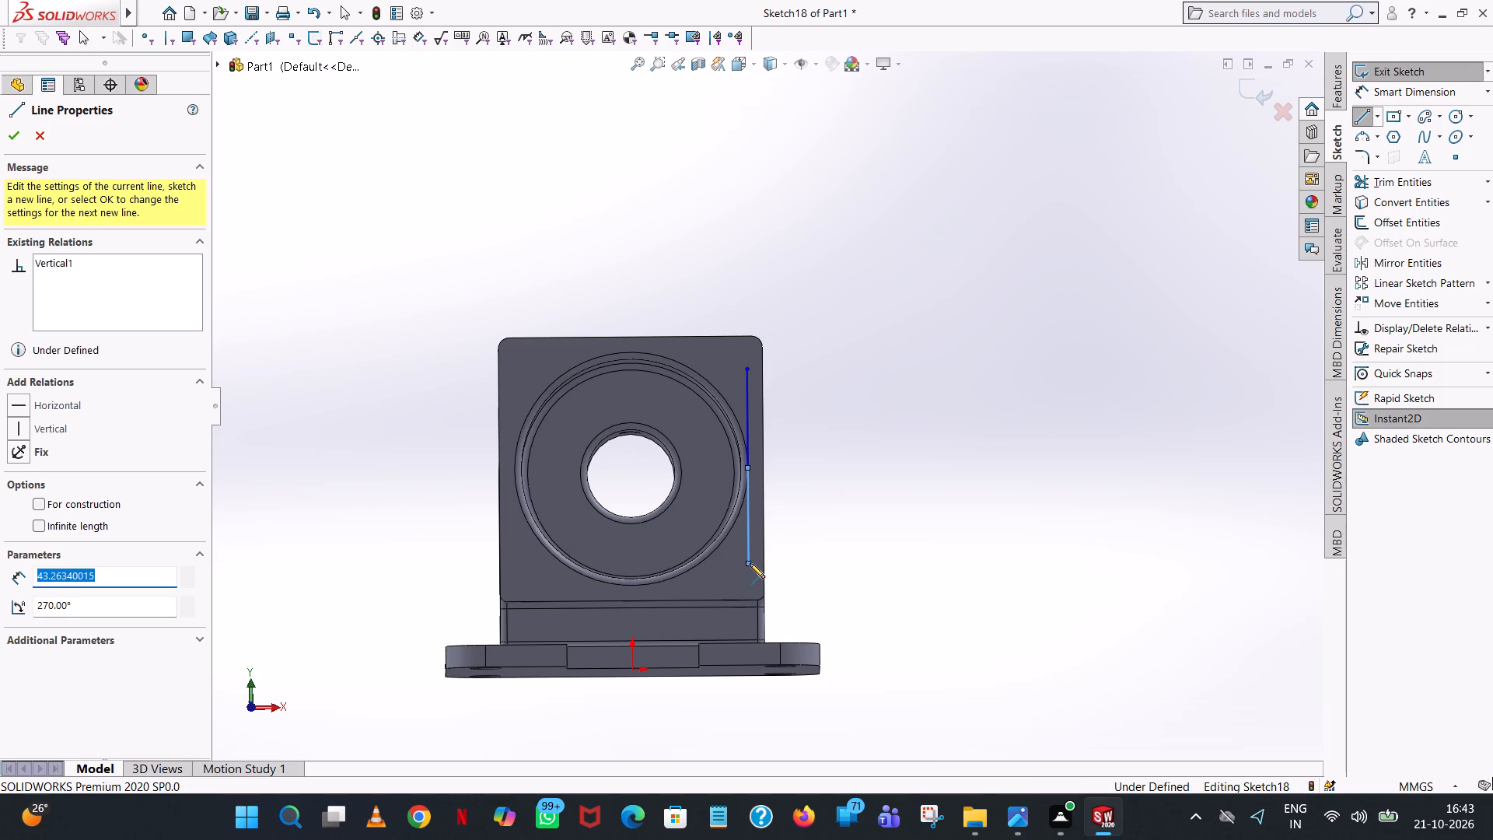
type("90/2")
key("Return")
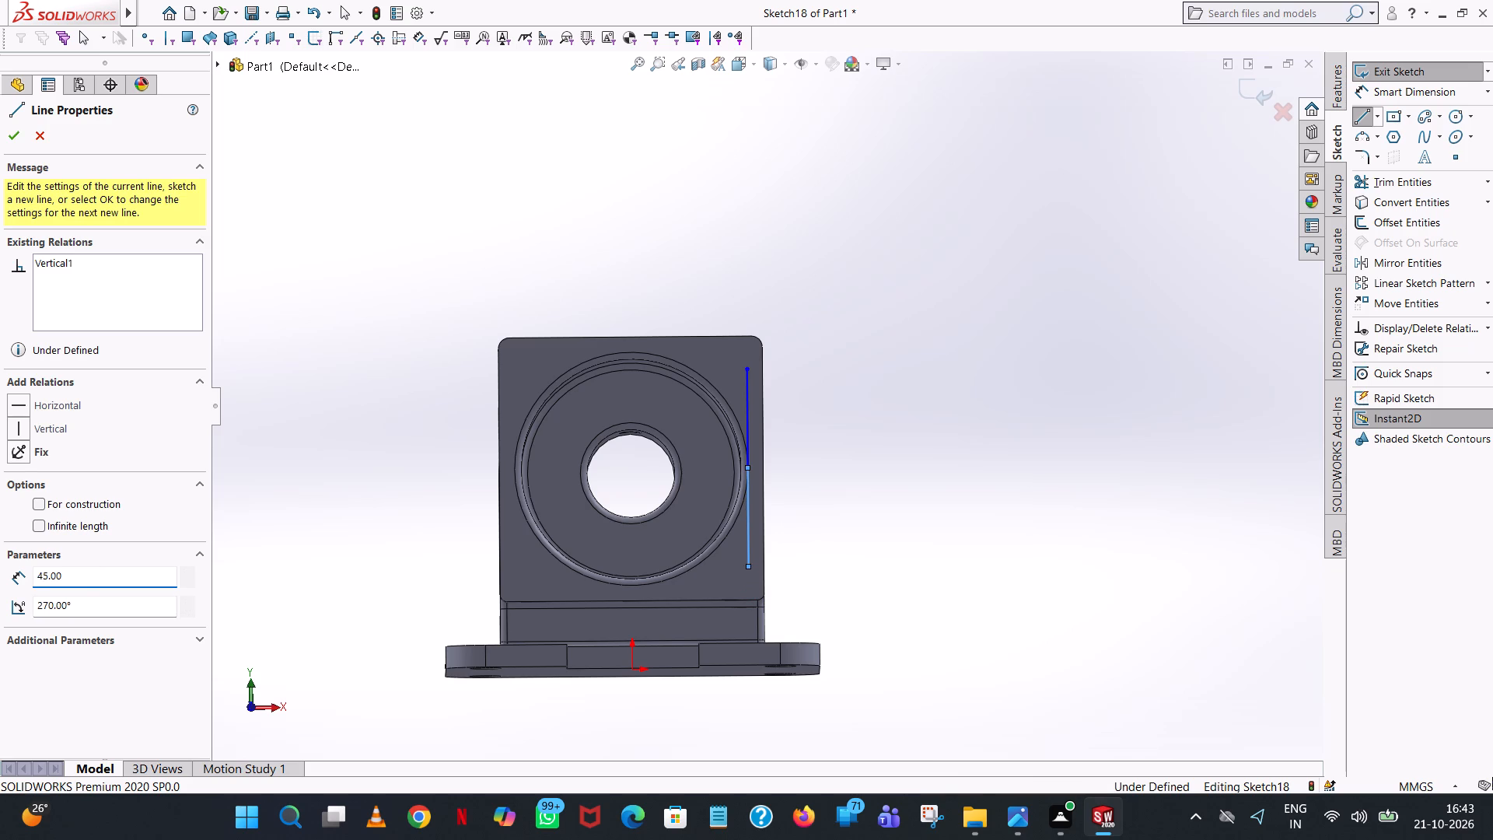
right_click(750, 563)
left_click(802, 569)
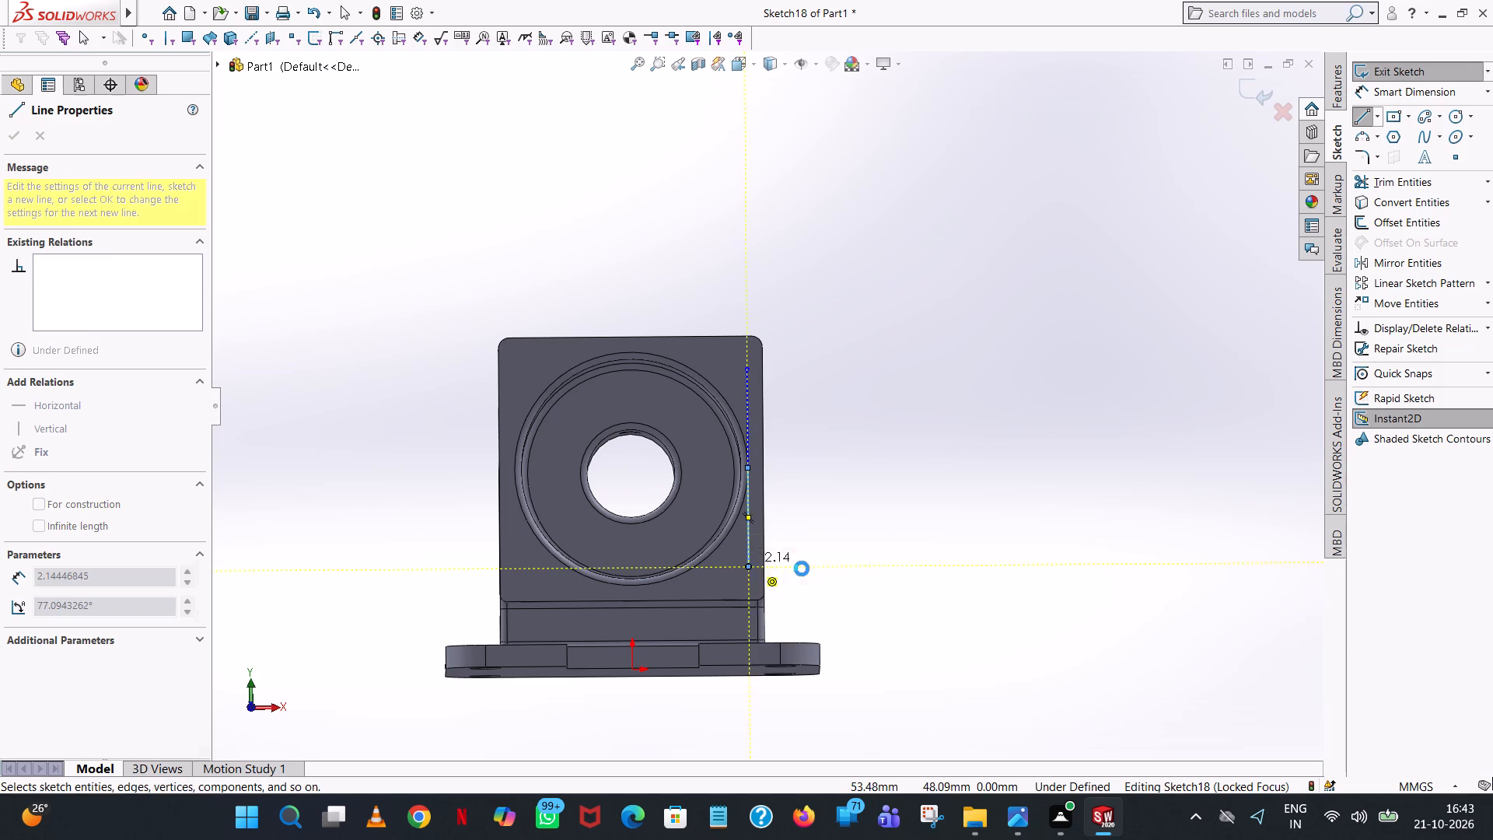
Draw a circle of 5 mm radius centred on the lower end of the vertical lines.
scroll(967, 441, "down", 1)
scroll(715, 555, "down", 2)
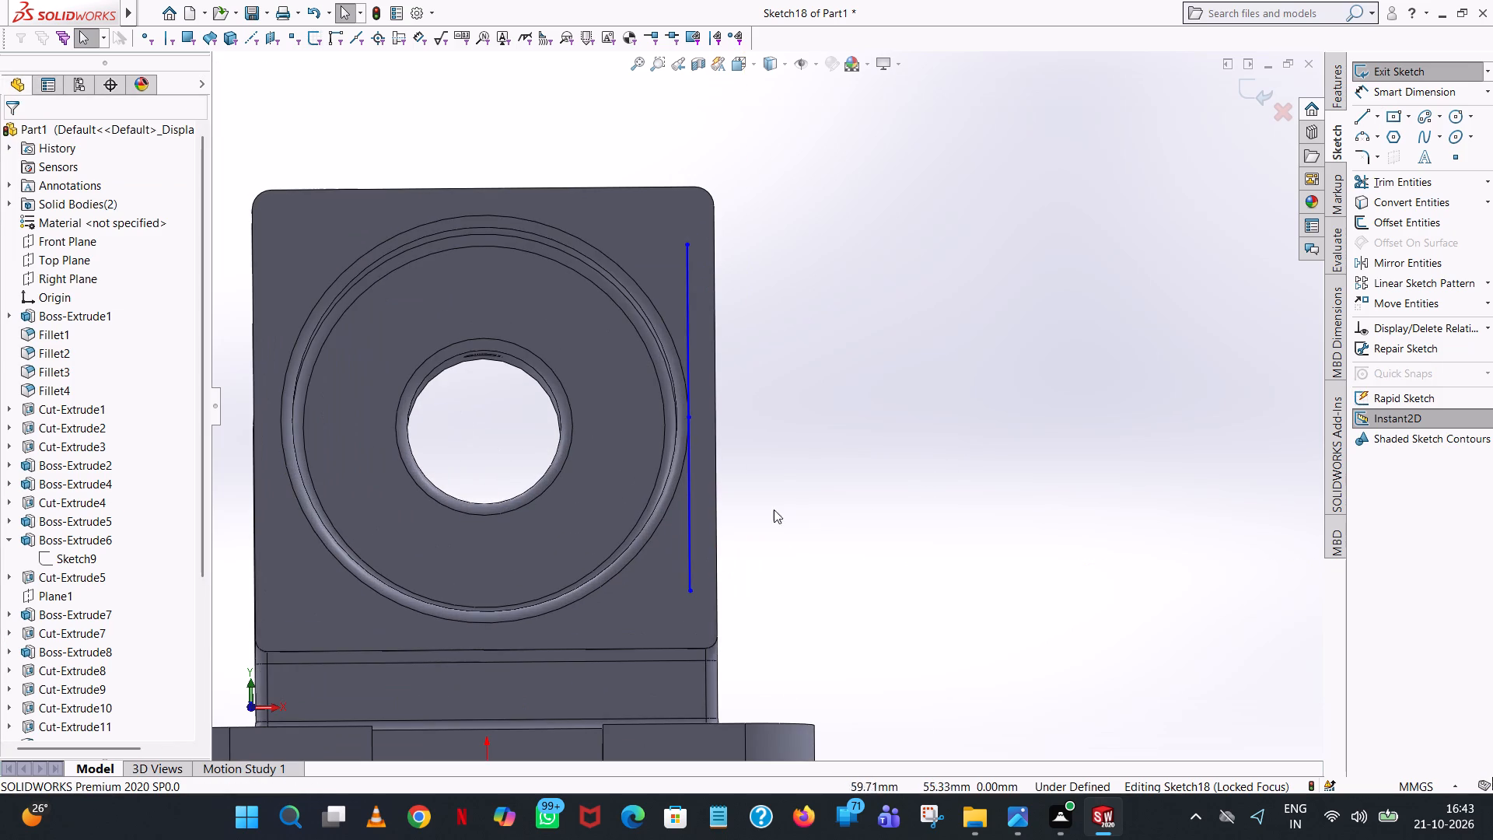
left_click(1453, 118)
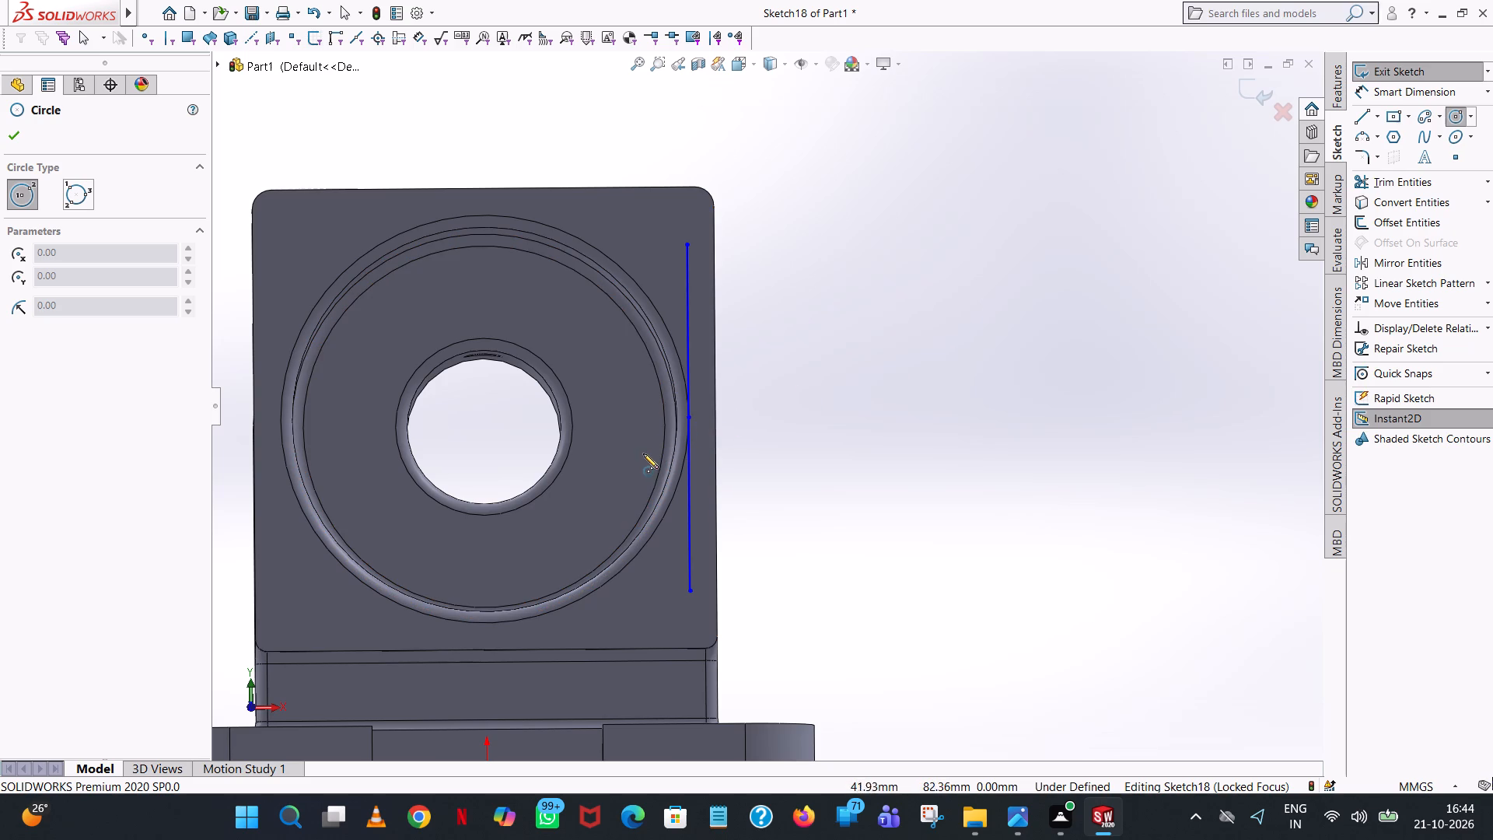
left_click(693, 592)
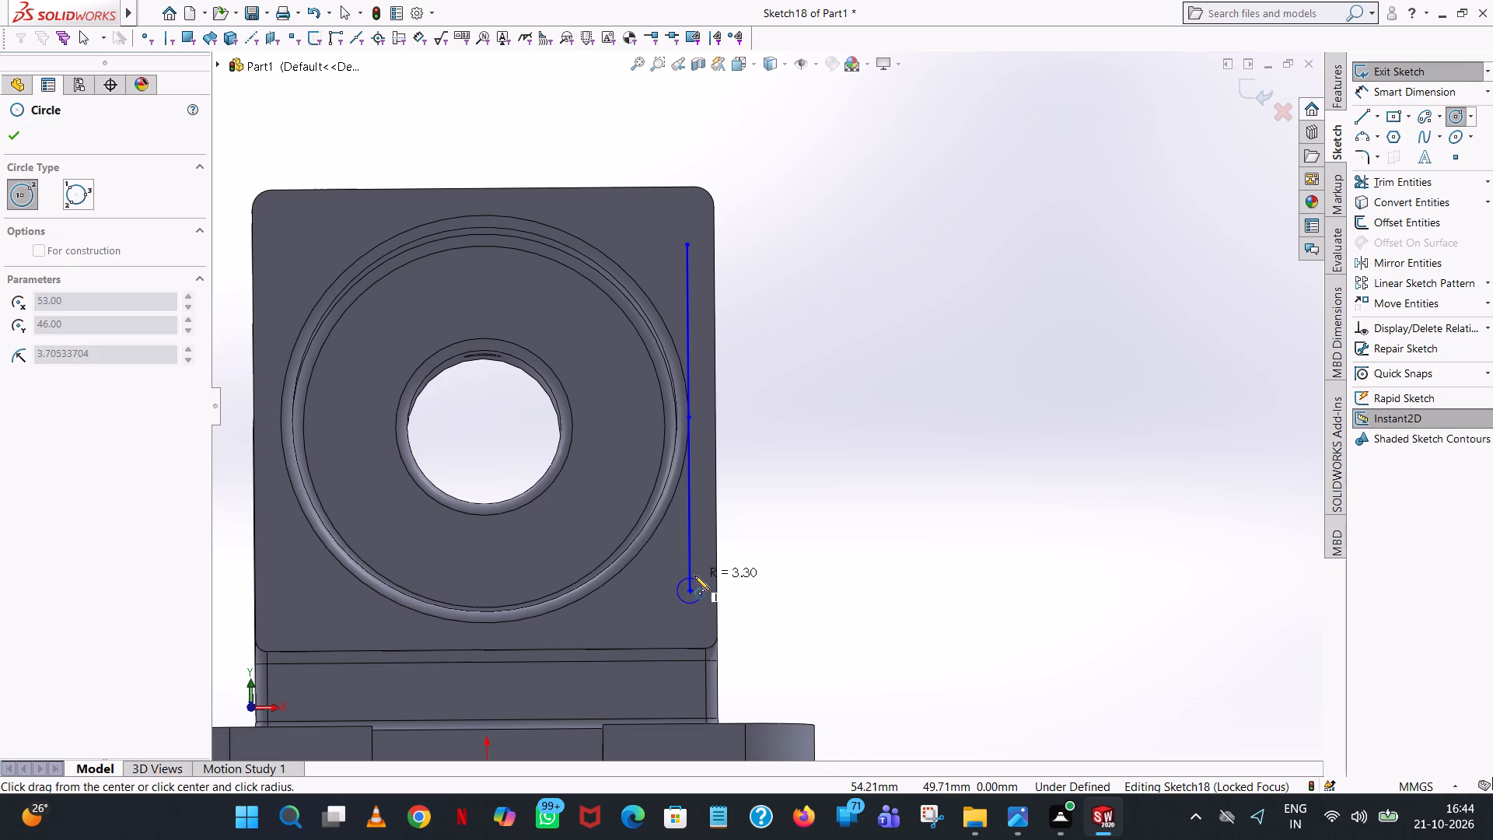
left_click(695, 569)
key("5")
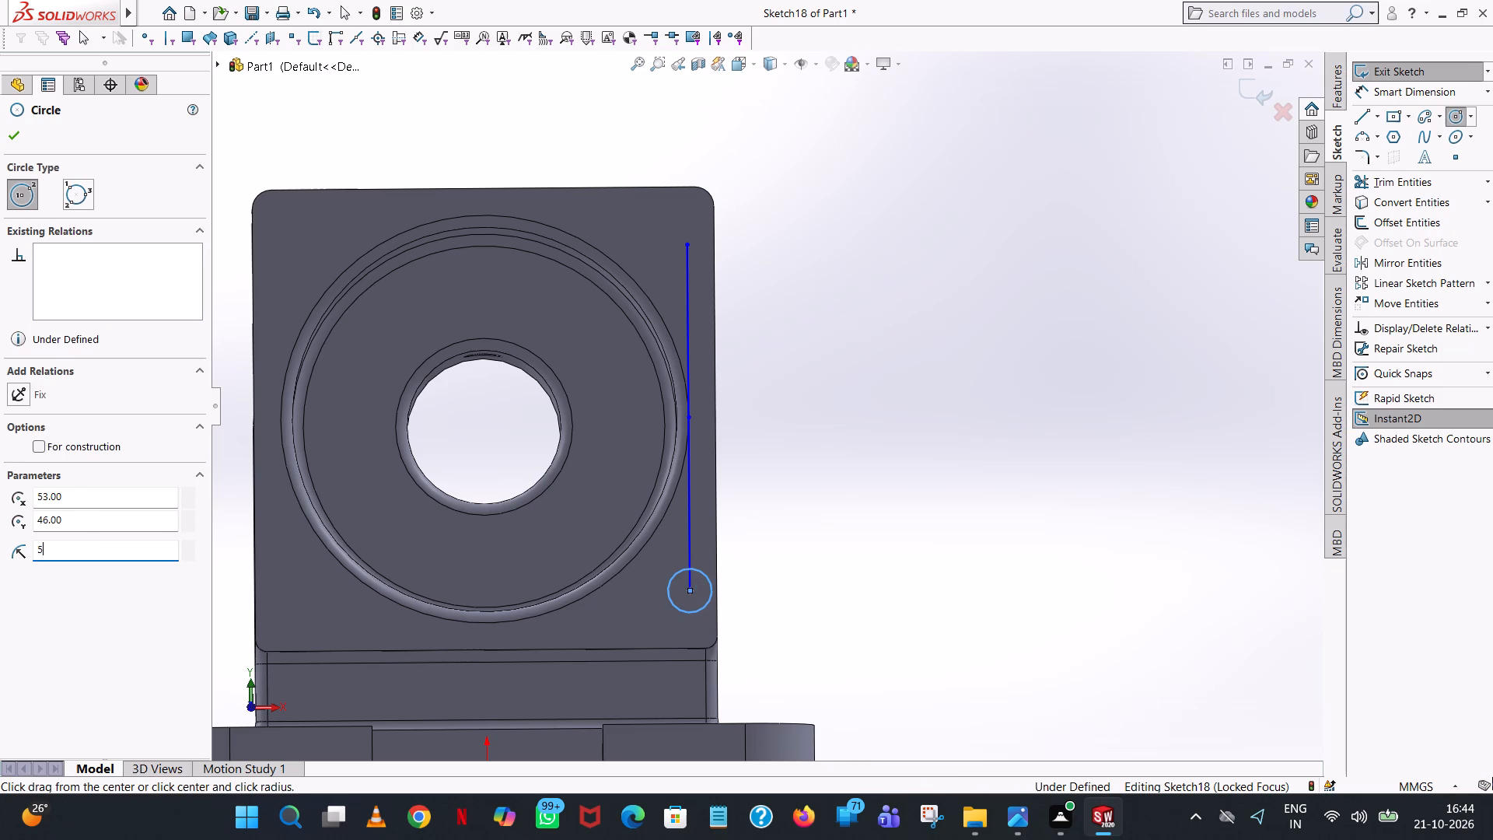
key("Return")
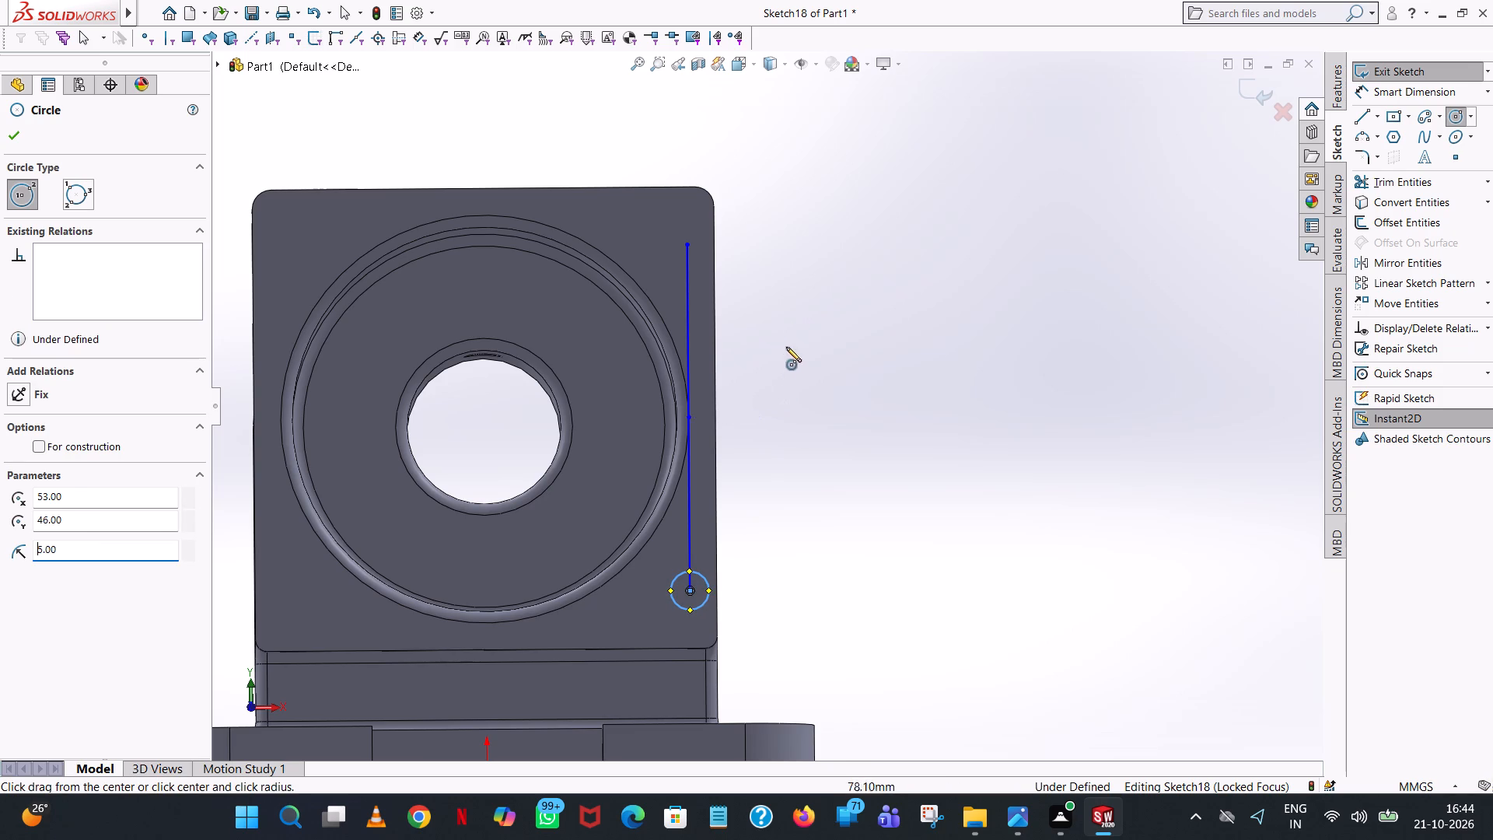
Draw another circle of 5 mm radius centred on the upper end of the vertical lines.
left_click(689, 244)
left_click(691, 225)
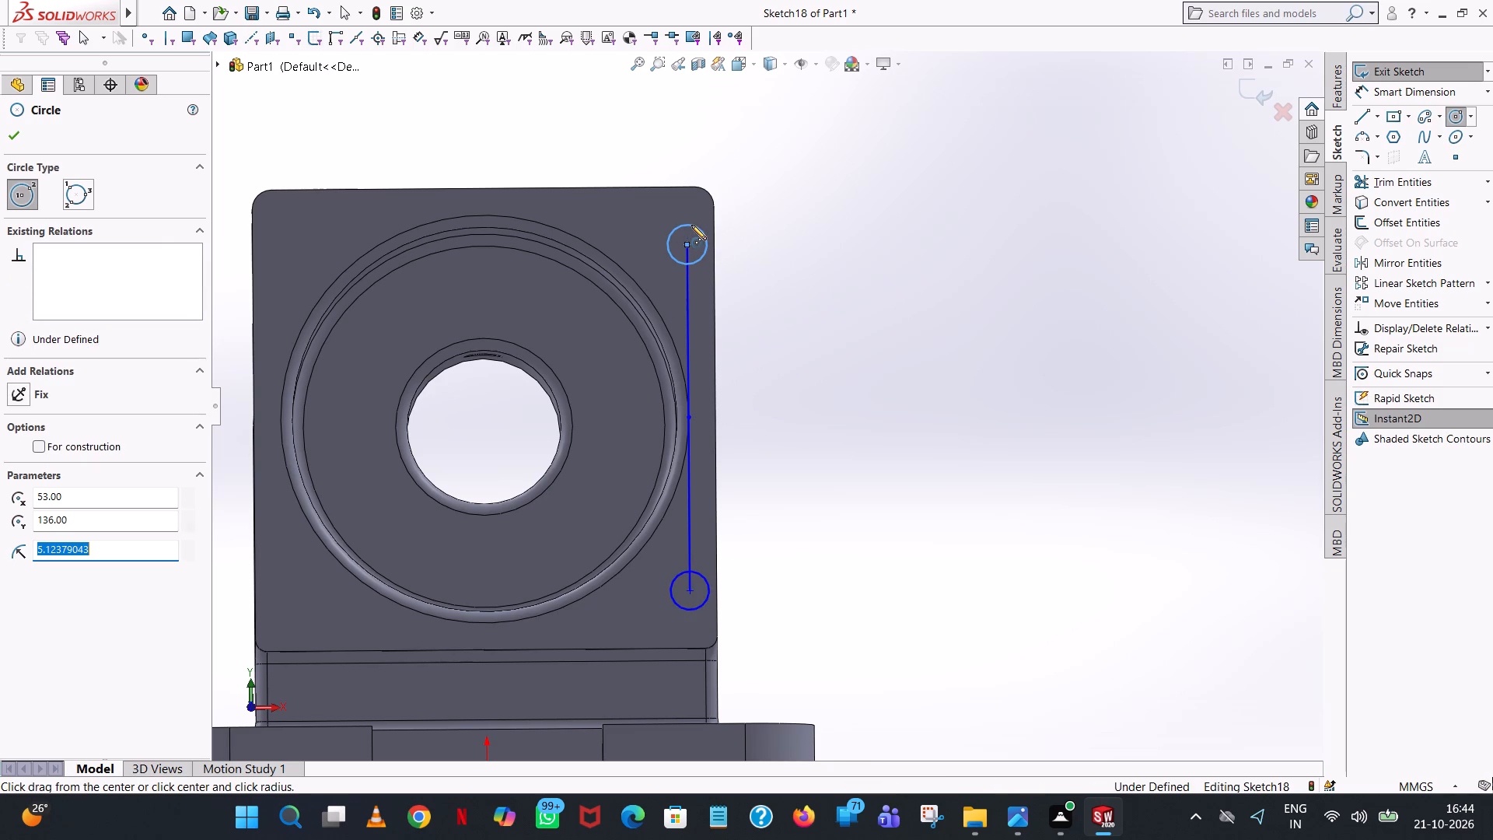
key("5")
key("Return")
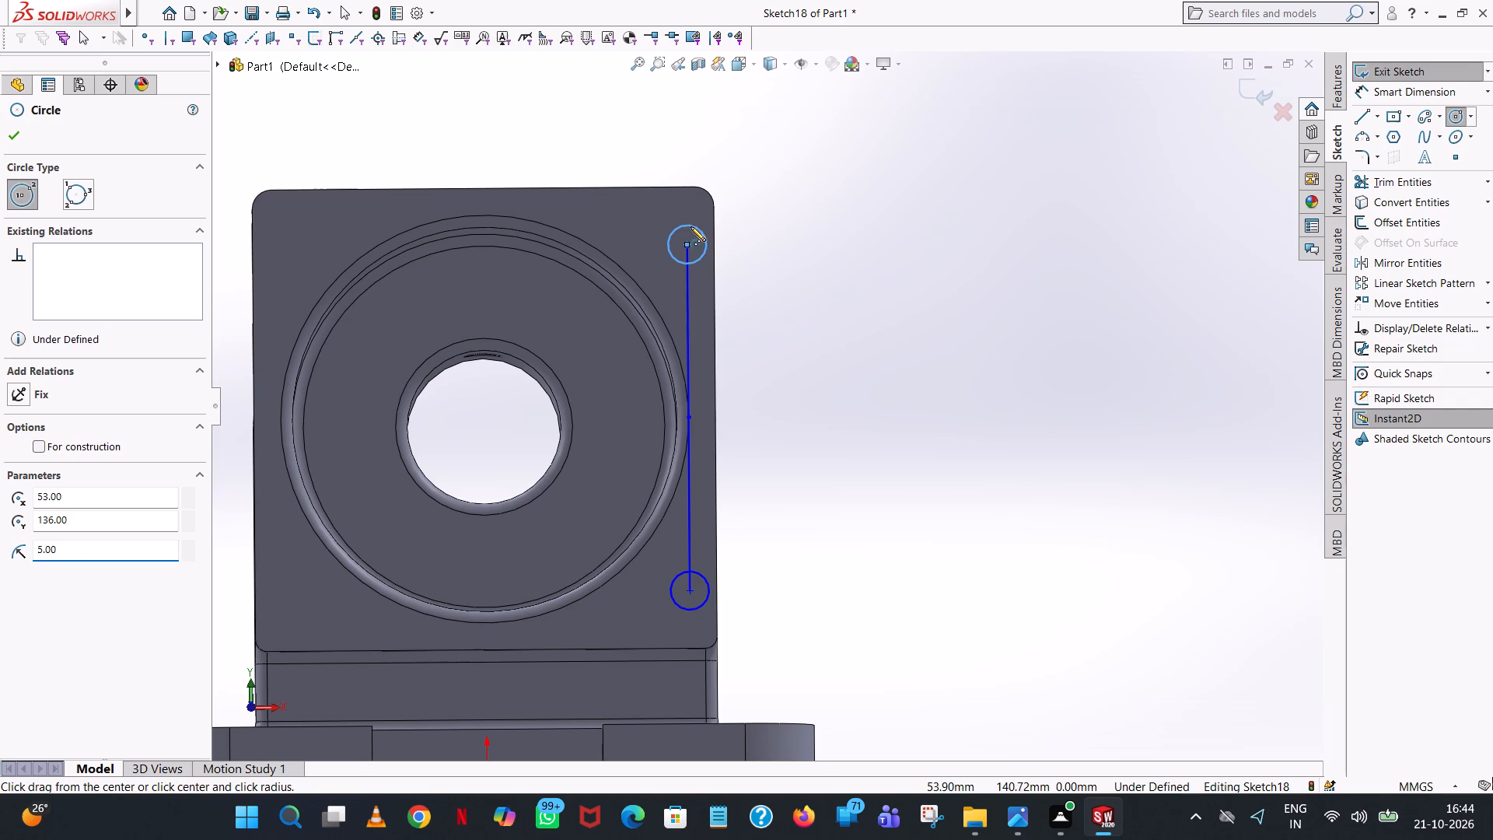
left_click(5, 129)
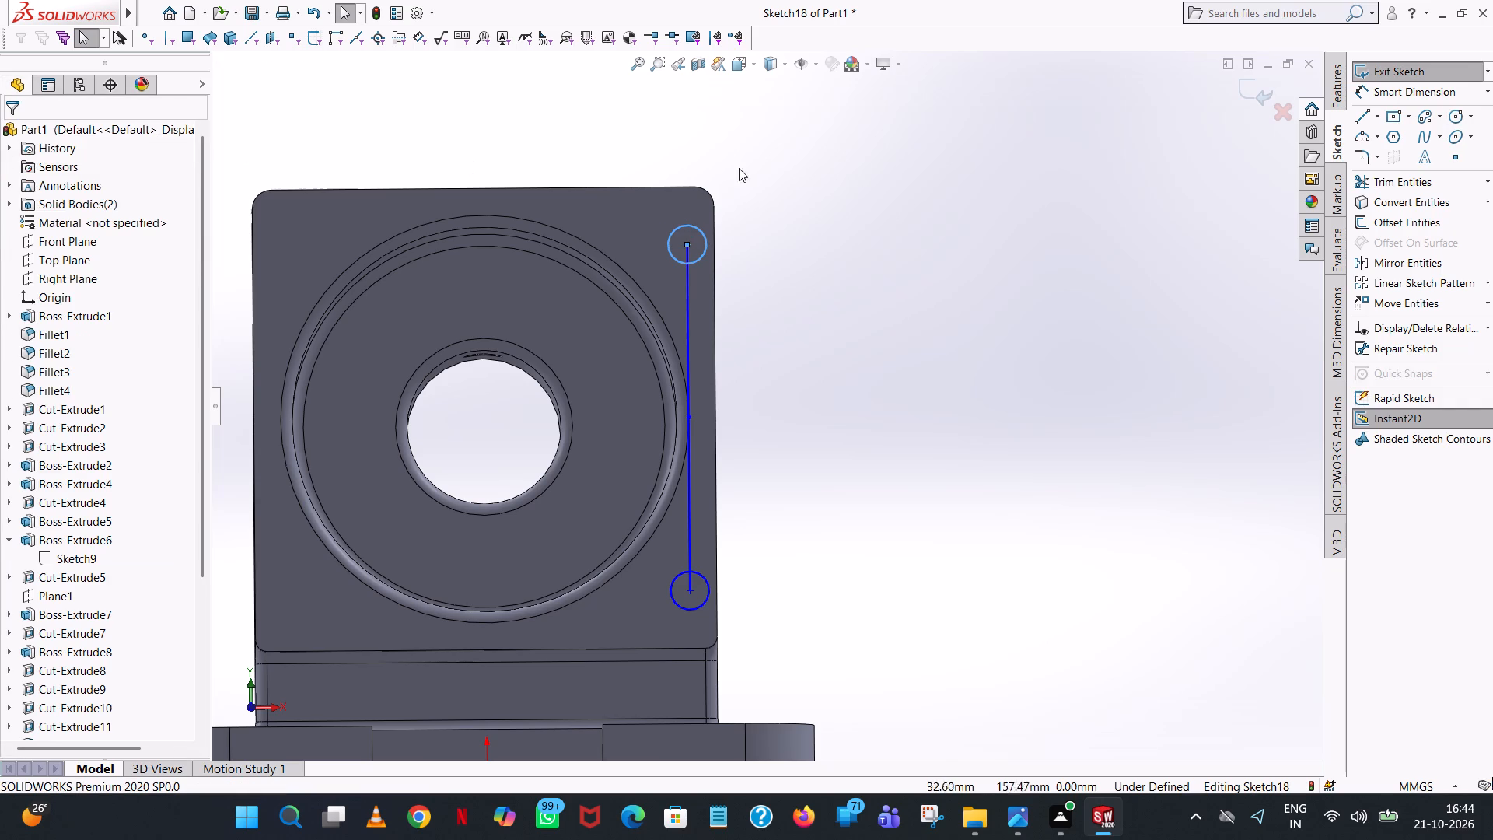
Trim away all segments of the two vertical construction-aid lines, leaving only the two circles.
left_click(1378, 185)
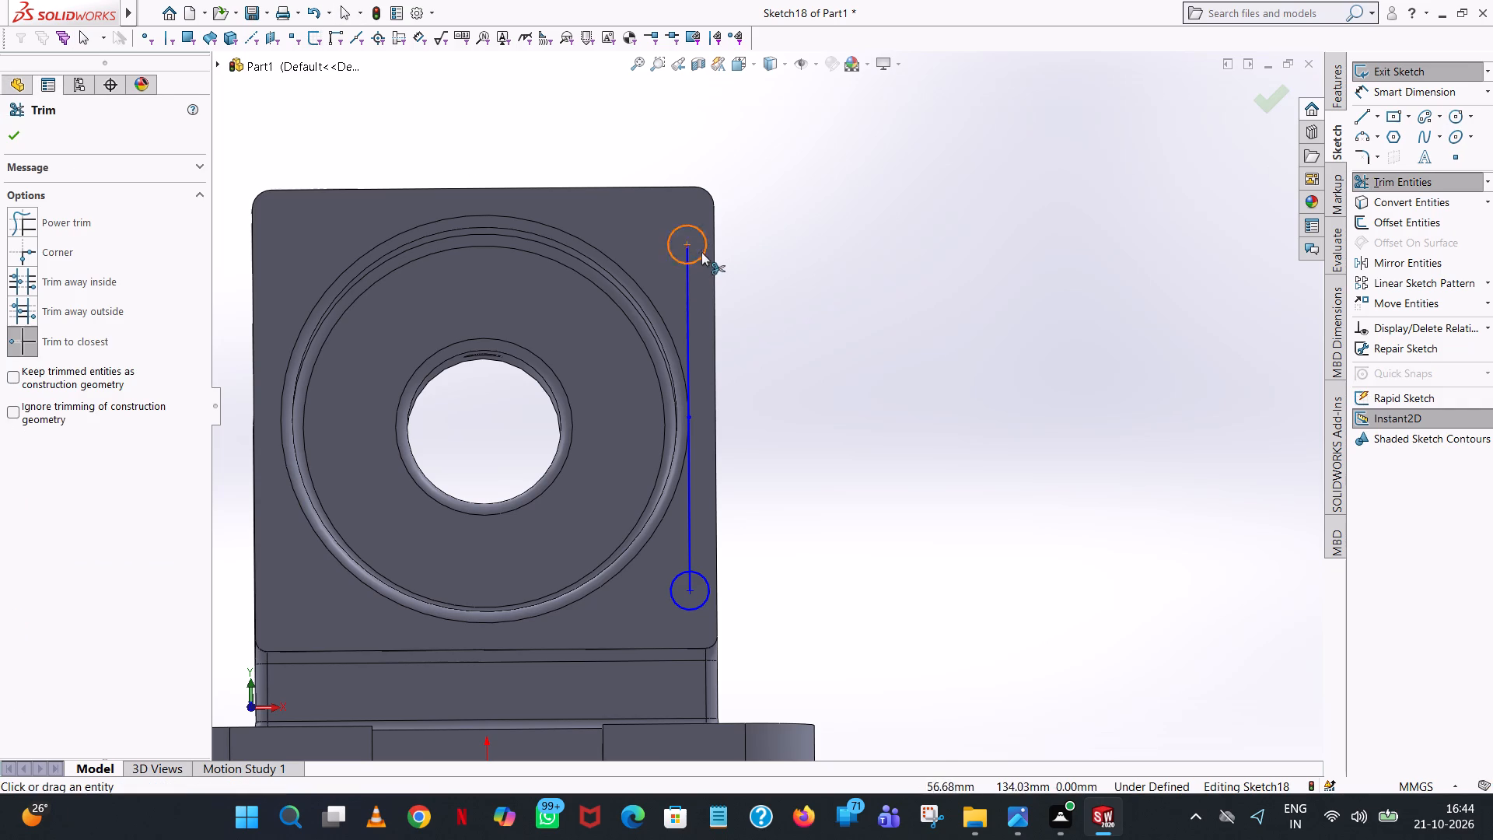
left_click(688, 248)
left_click(687, 312)
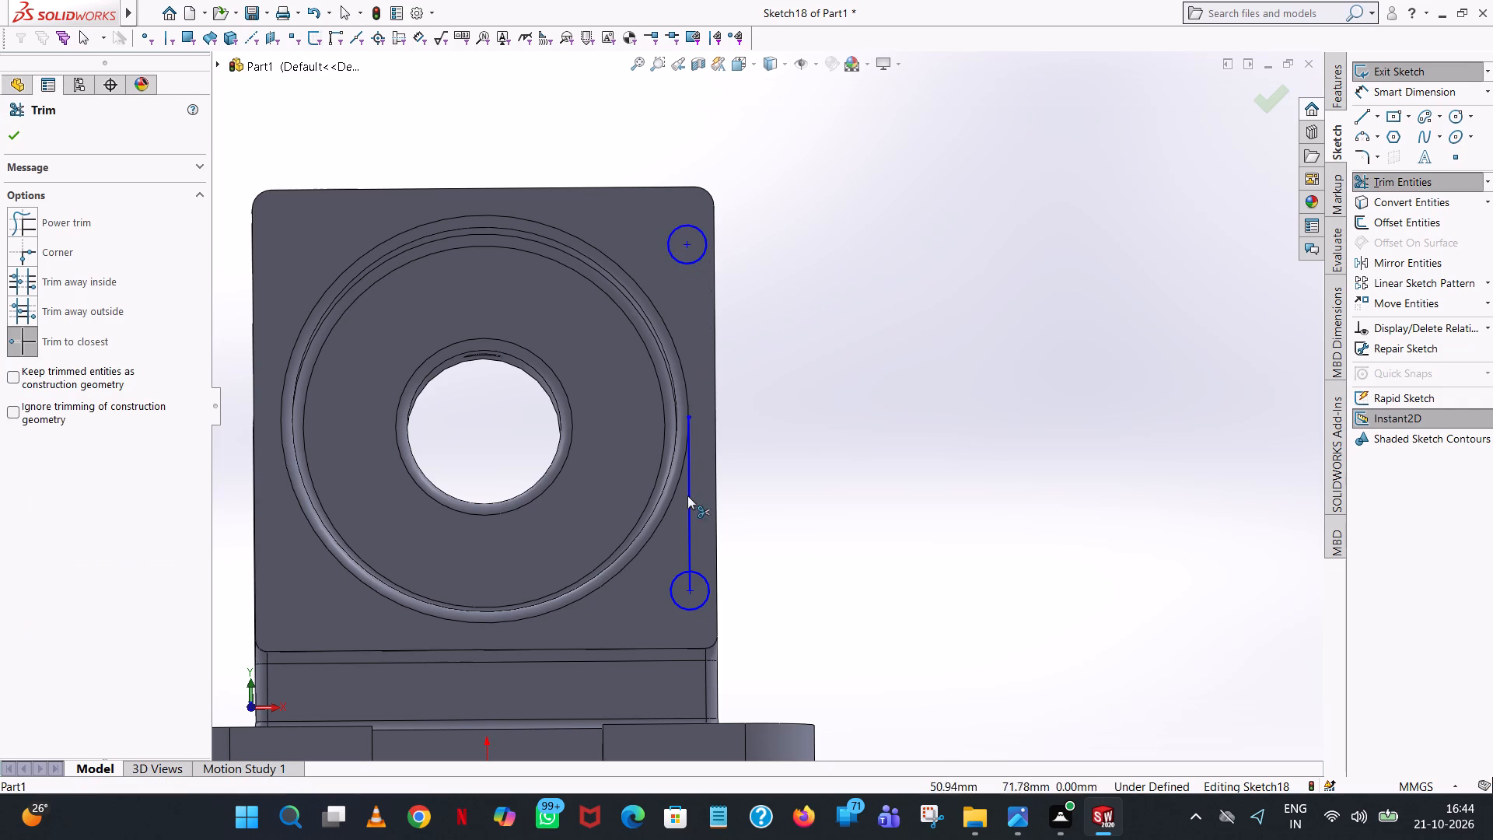
left_click(690, 497)
left_click(692, 590)
Sketch a vertical line about 73 mm long upward from the origin as the mirror axis.
scroll(528, 468, "up", 4)
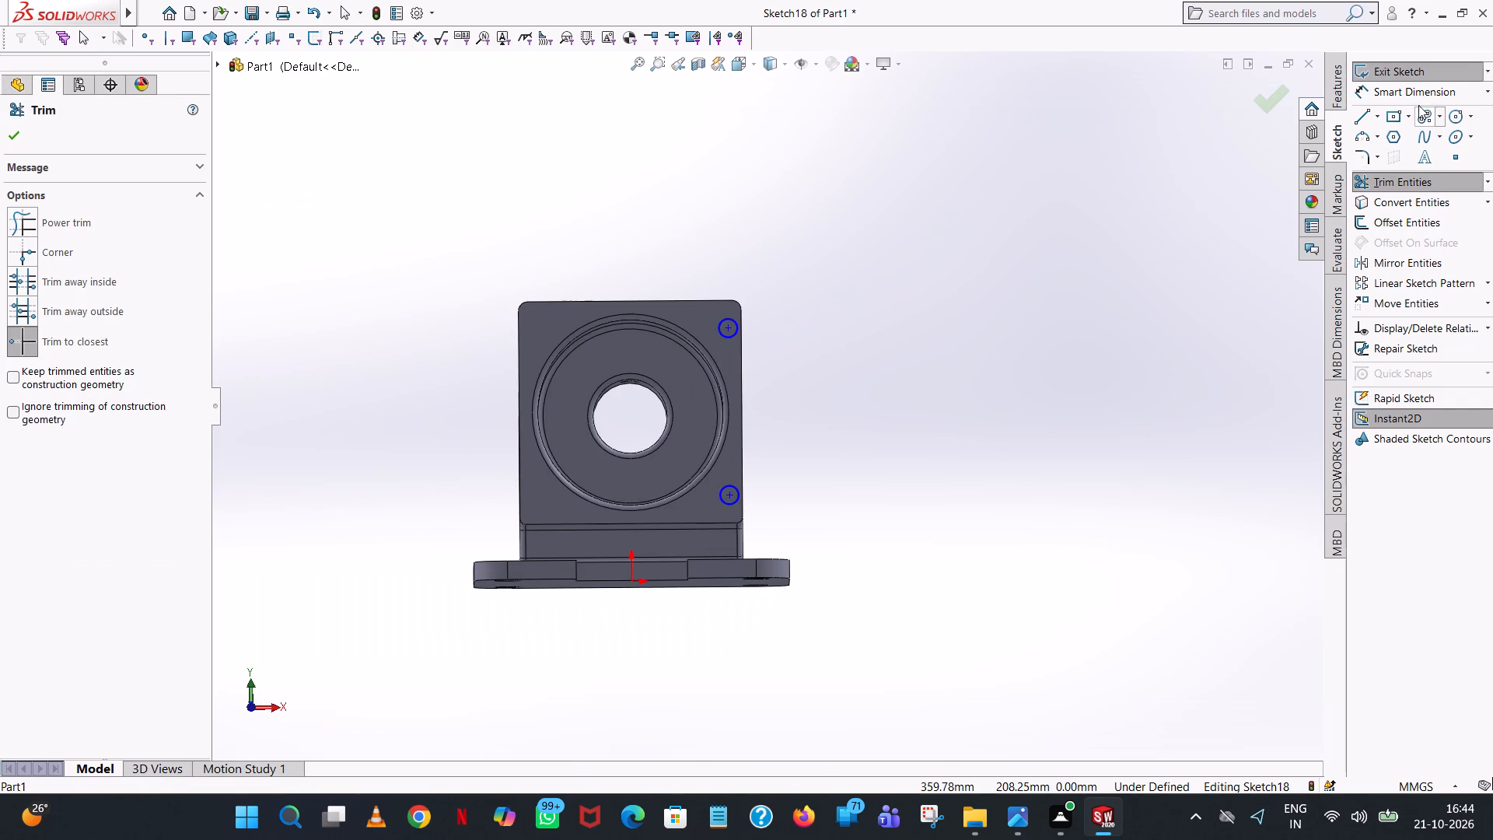
left_click(1365, 118)
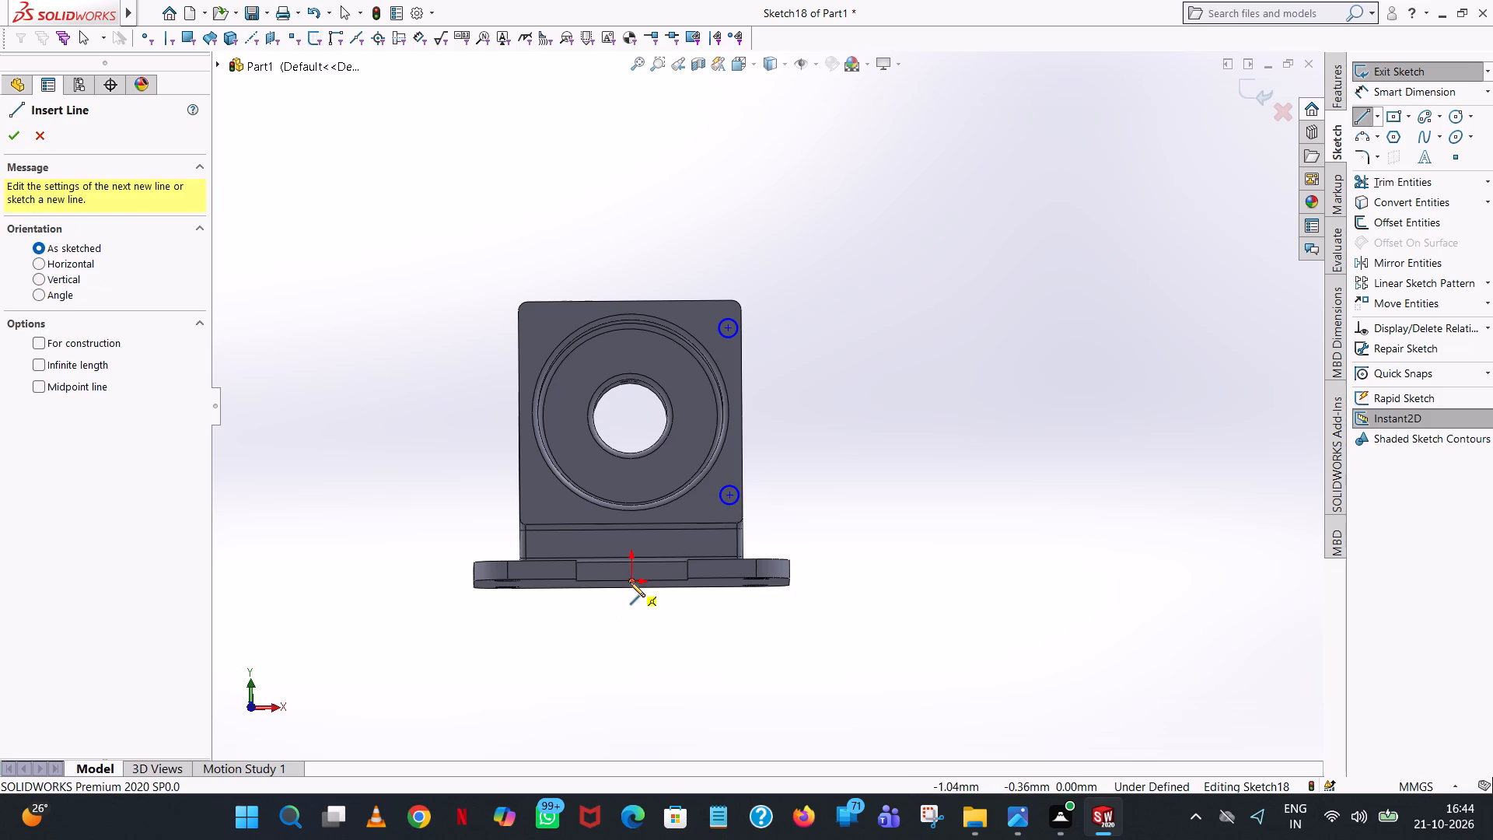
left_click(630, 582)
left_click(633, 445)
right_click(633, 445)
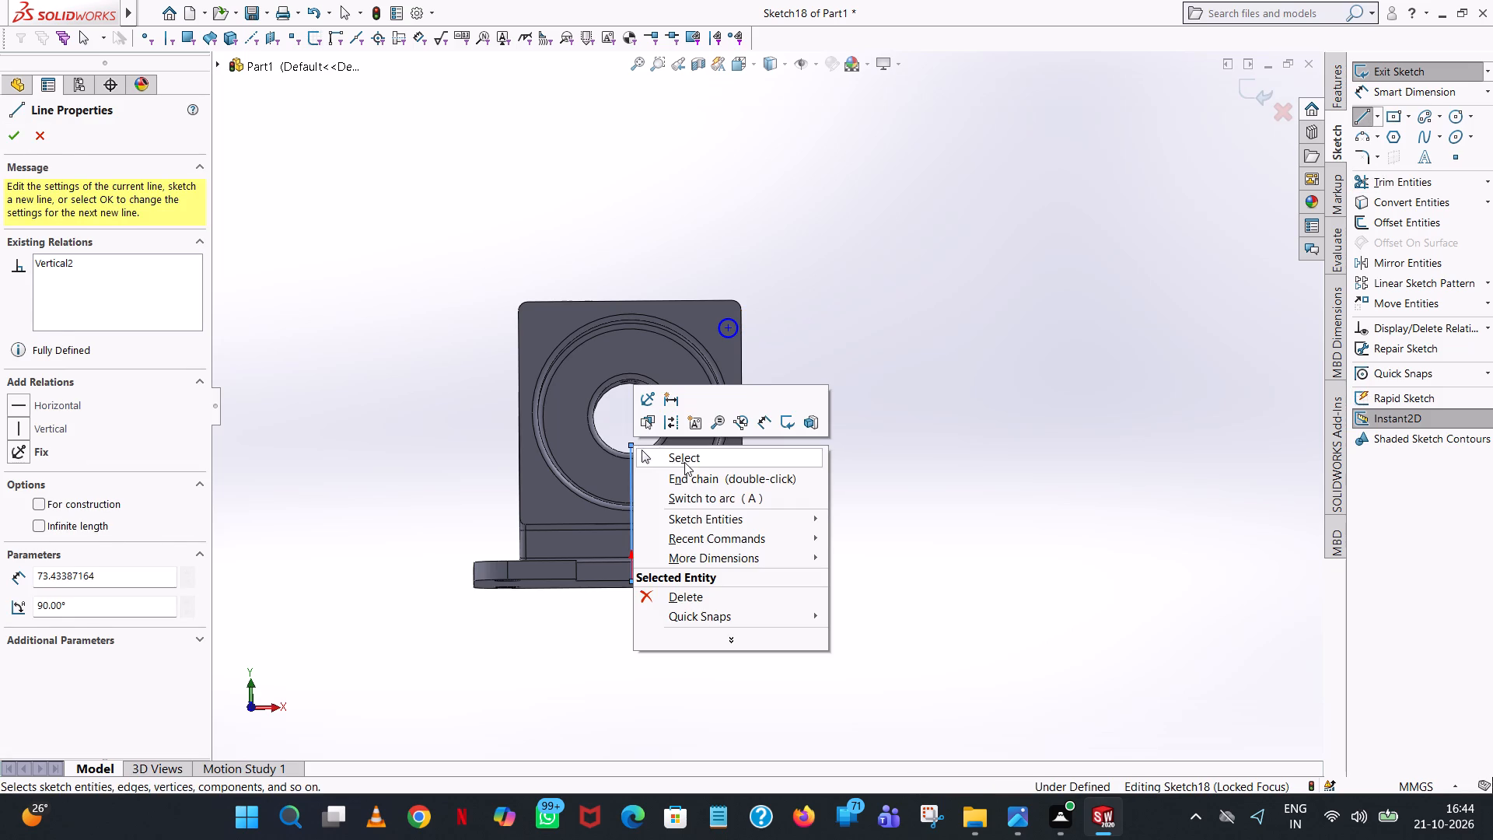
left_click(685, 462)
Mirror both small circles about the vertical line through the origin, keeping the originals.
left_click(1409, 264)
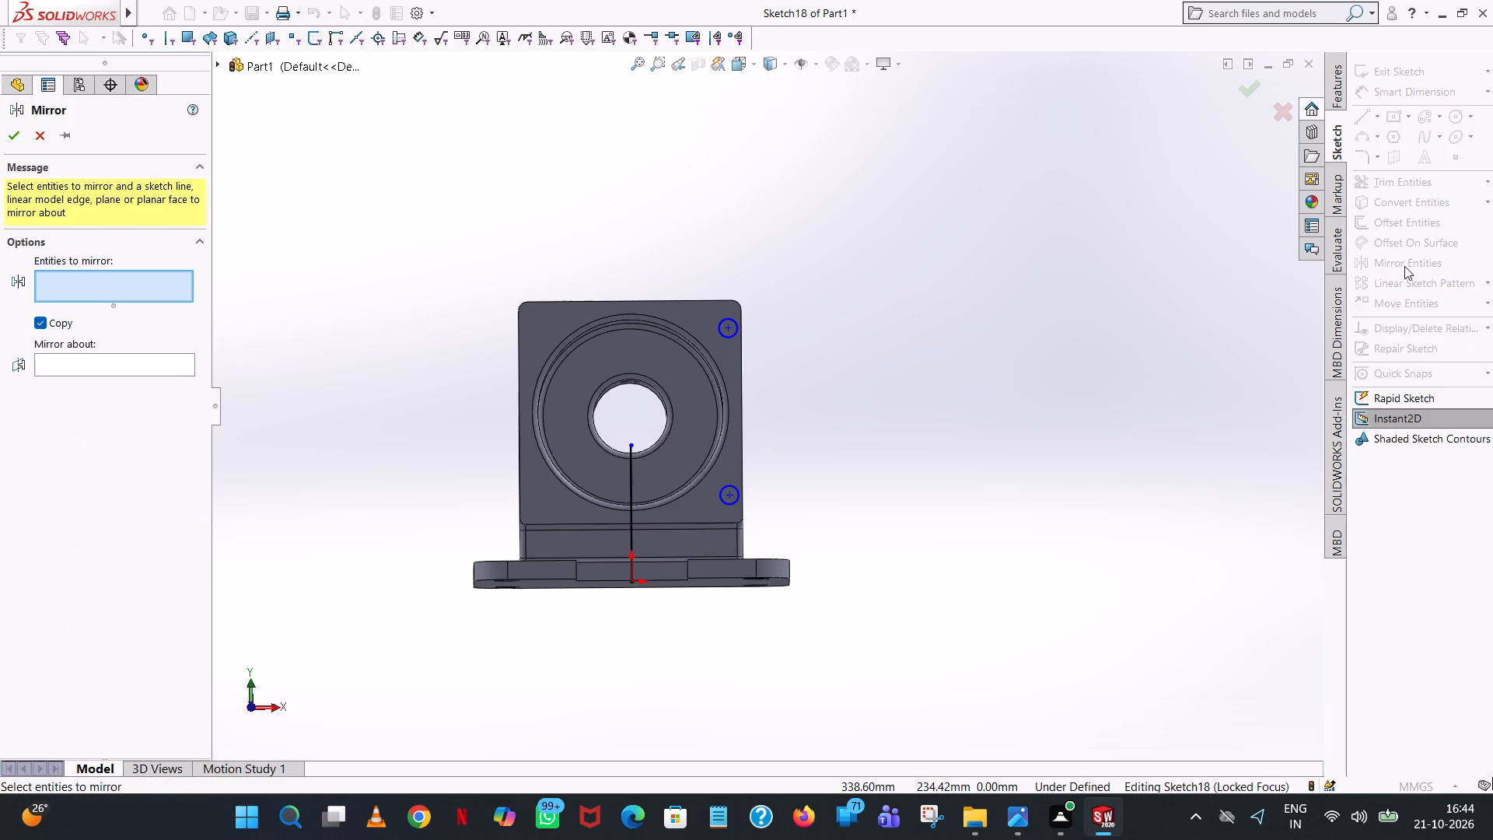
left_click(737, 320)
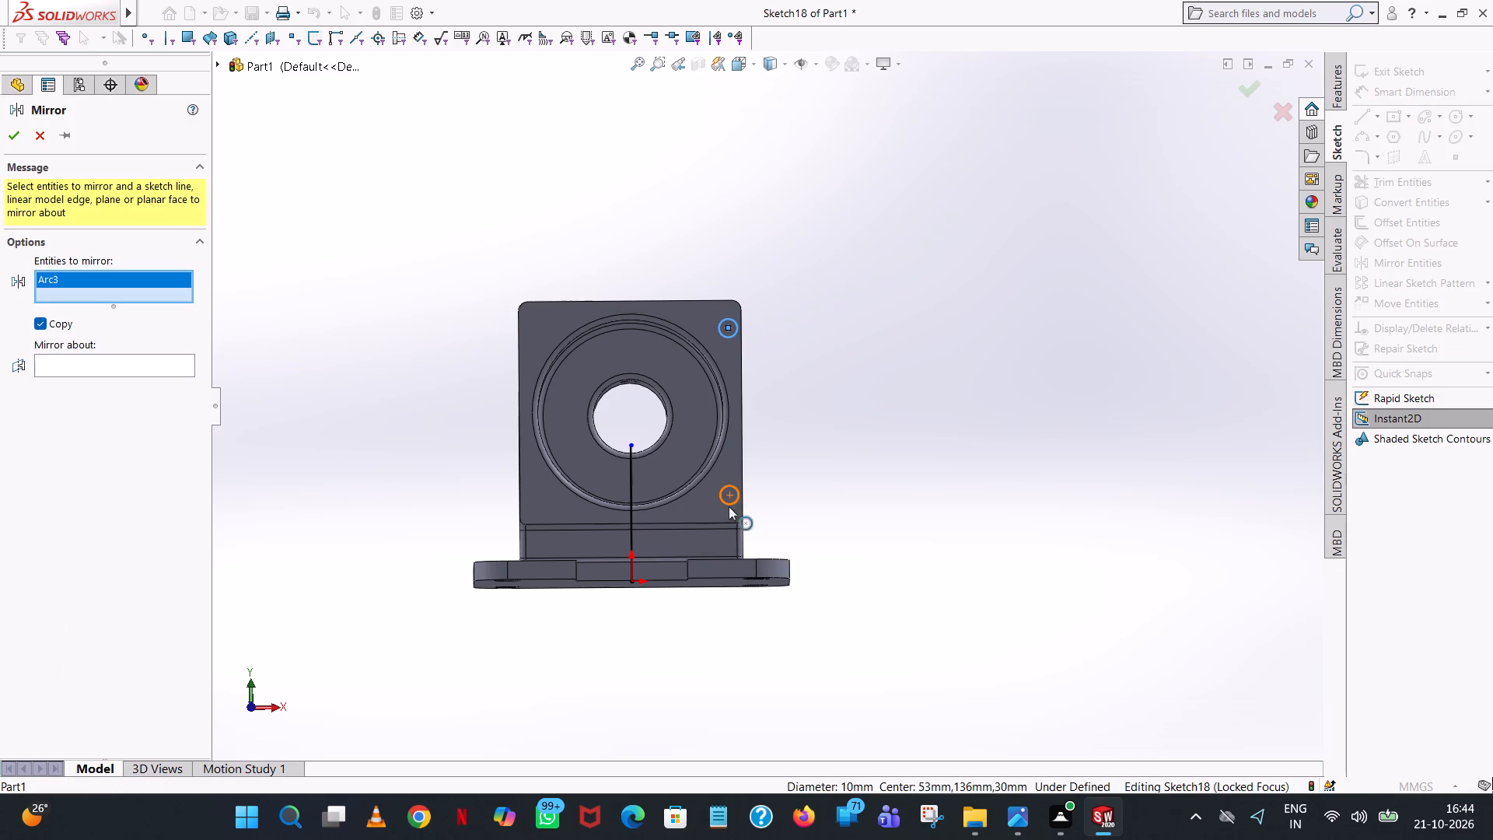
left_click(729, 506)
left_click(105, 390)
left_click(116, 387)
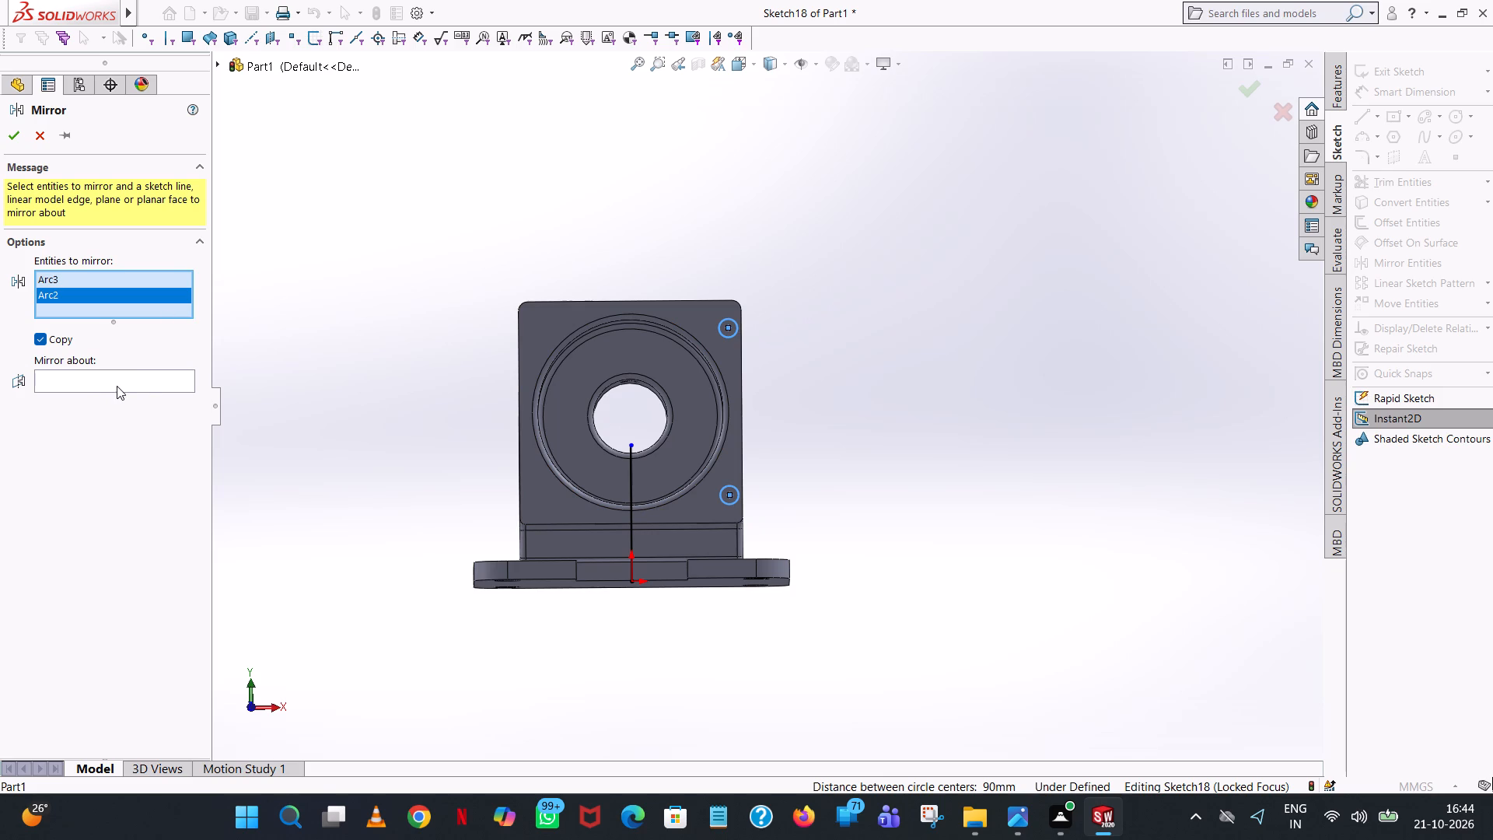
left_click(142, 380)
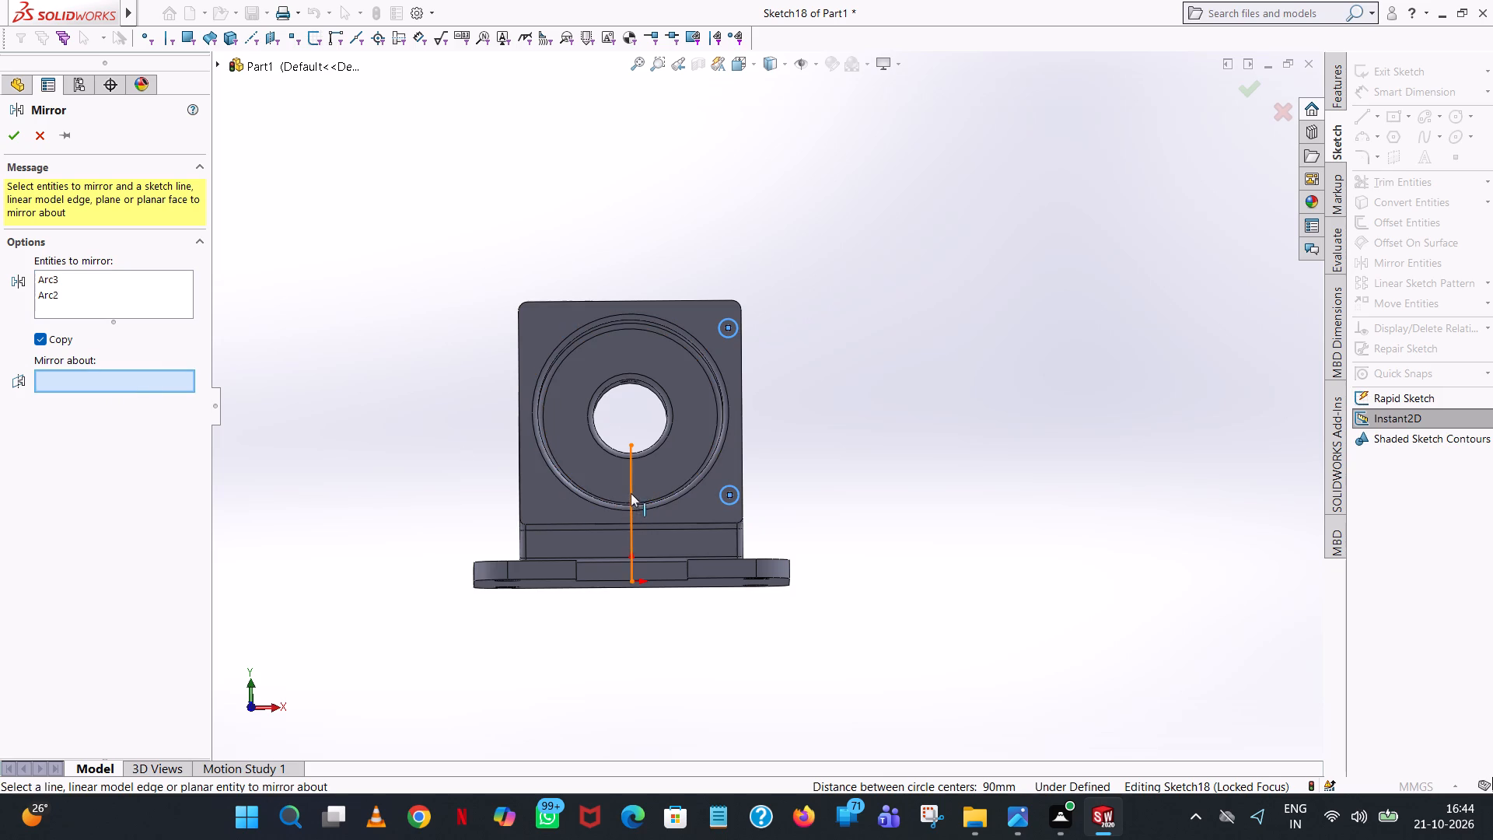
left_click(631, 493)
left_click(5, 135)
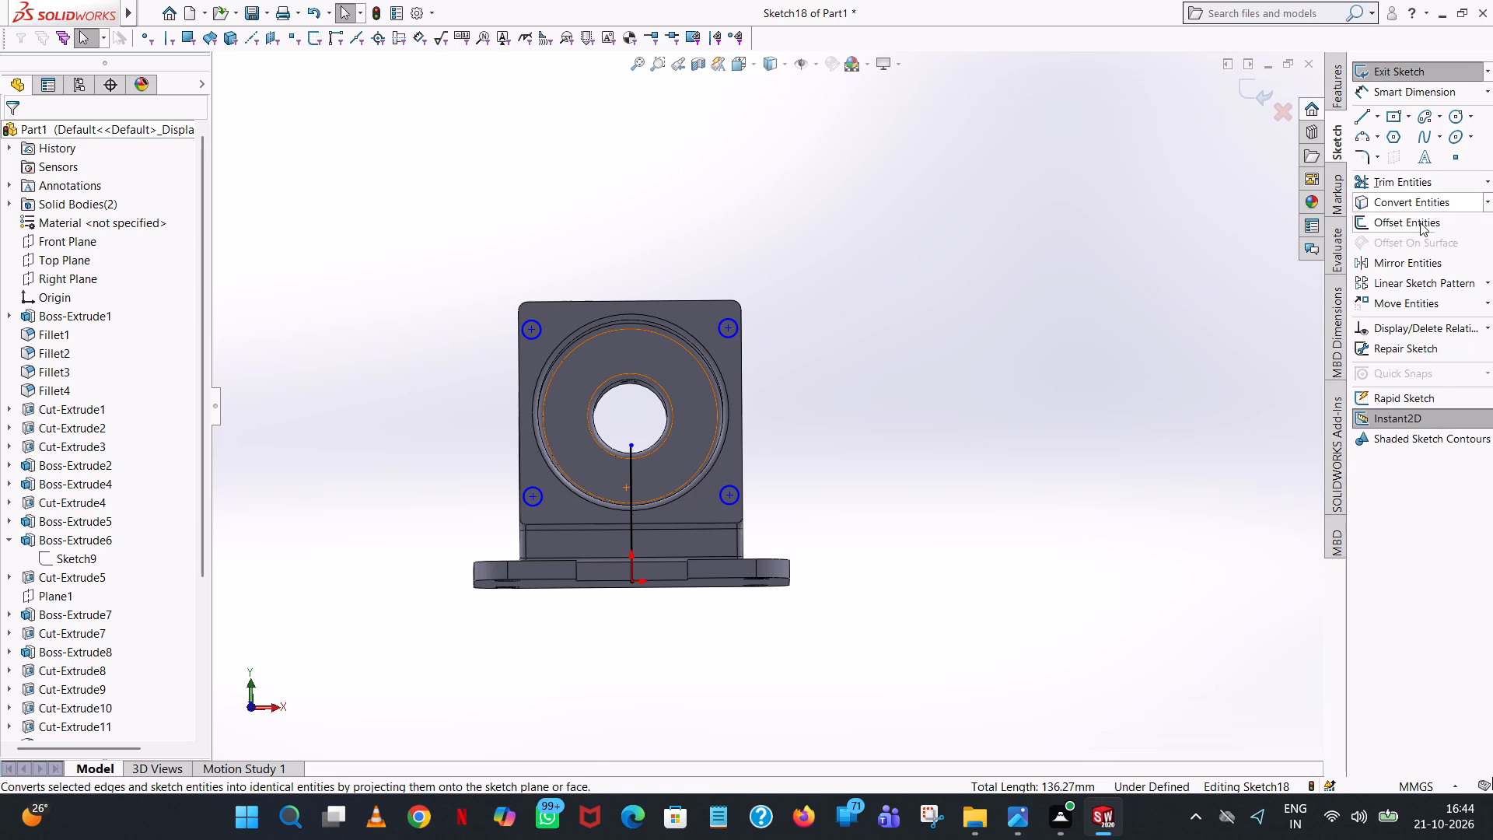
Dimension the diameter of the lower circle on the positive X side.
left_click(1375, 94)
left_click(734, 489)
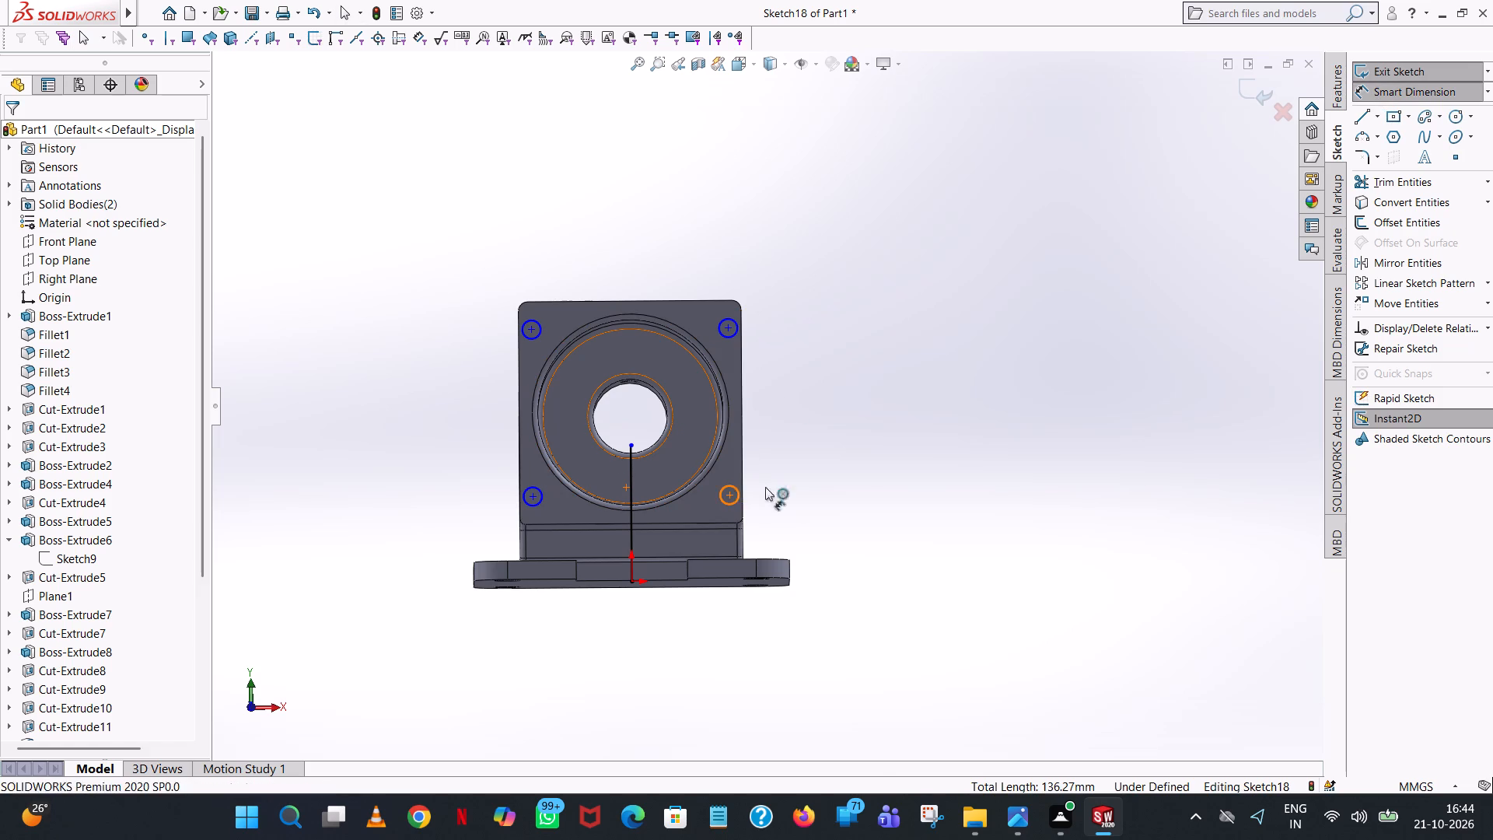
left_click(1019, 416)
left_click(949, 383)
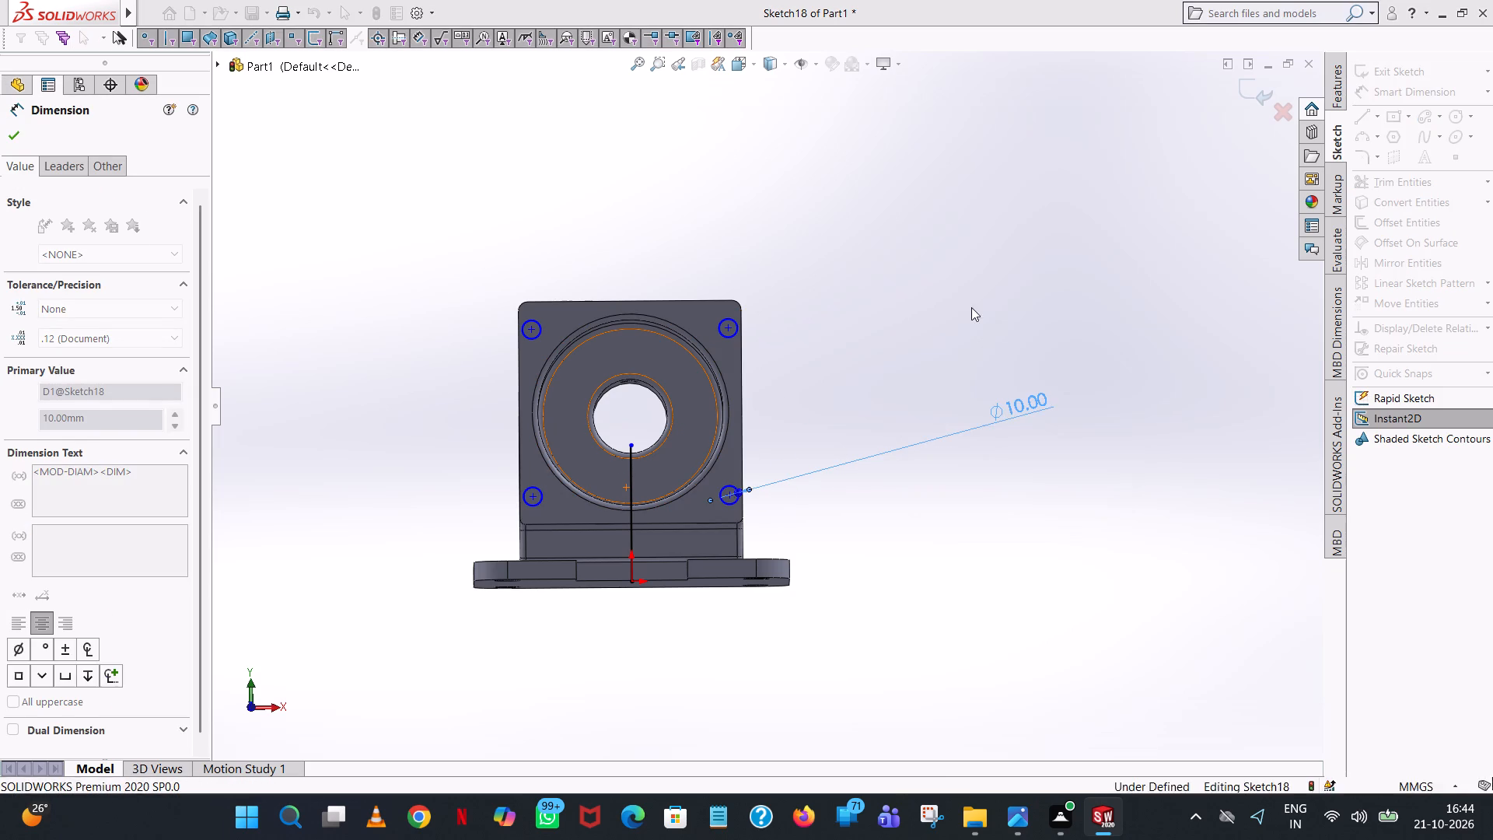
Trim away the vertical mirror line above the origin, leaving only the four corner circles.
left_click(971, 307)
left_click(1390, 180)
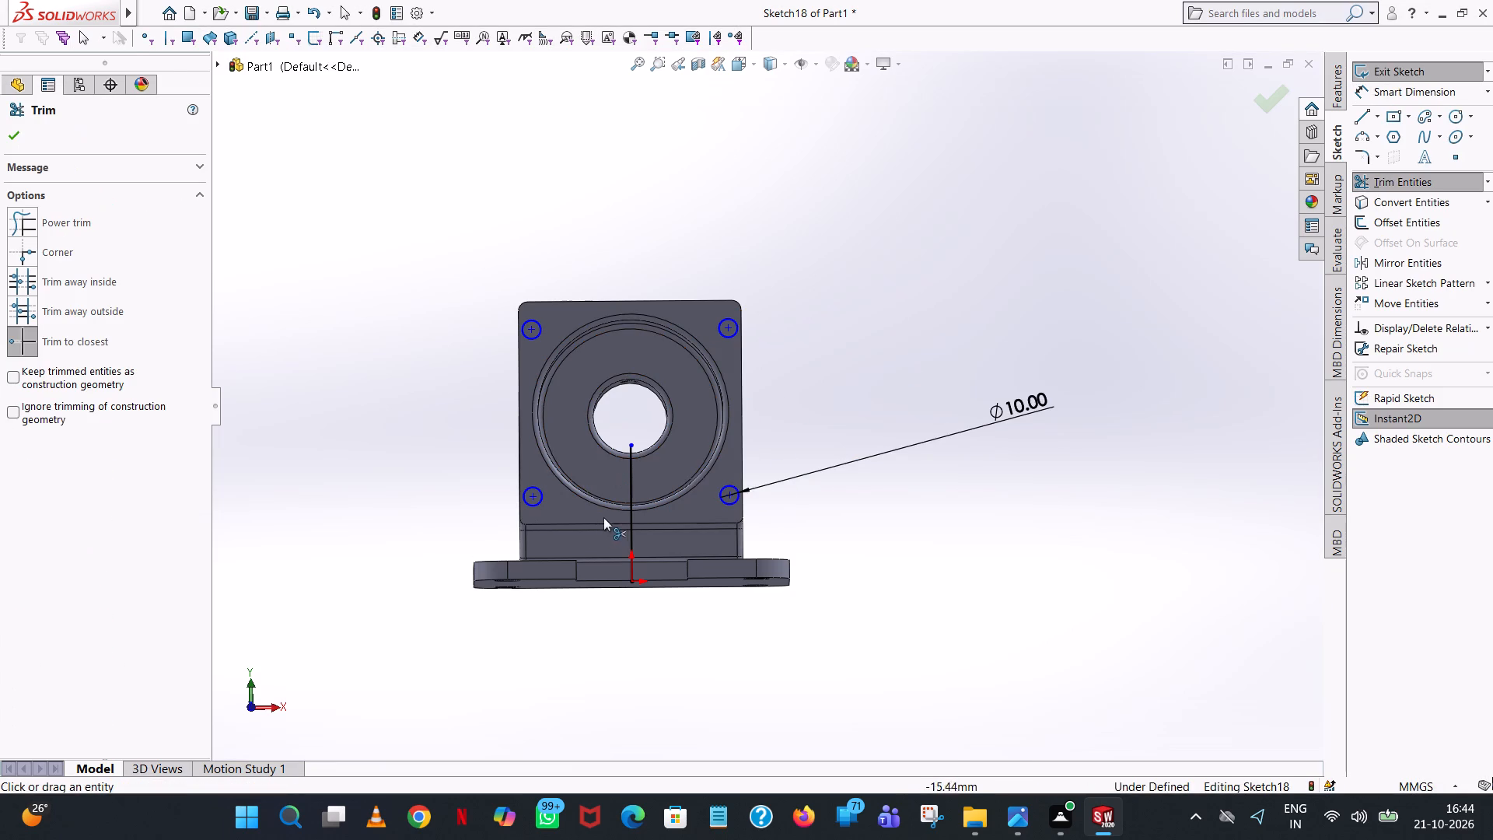
left_click(631, 511)
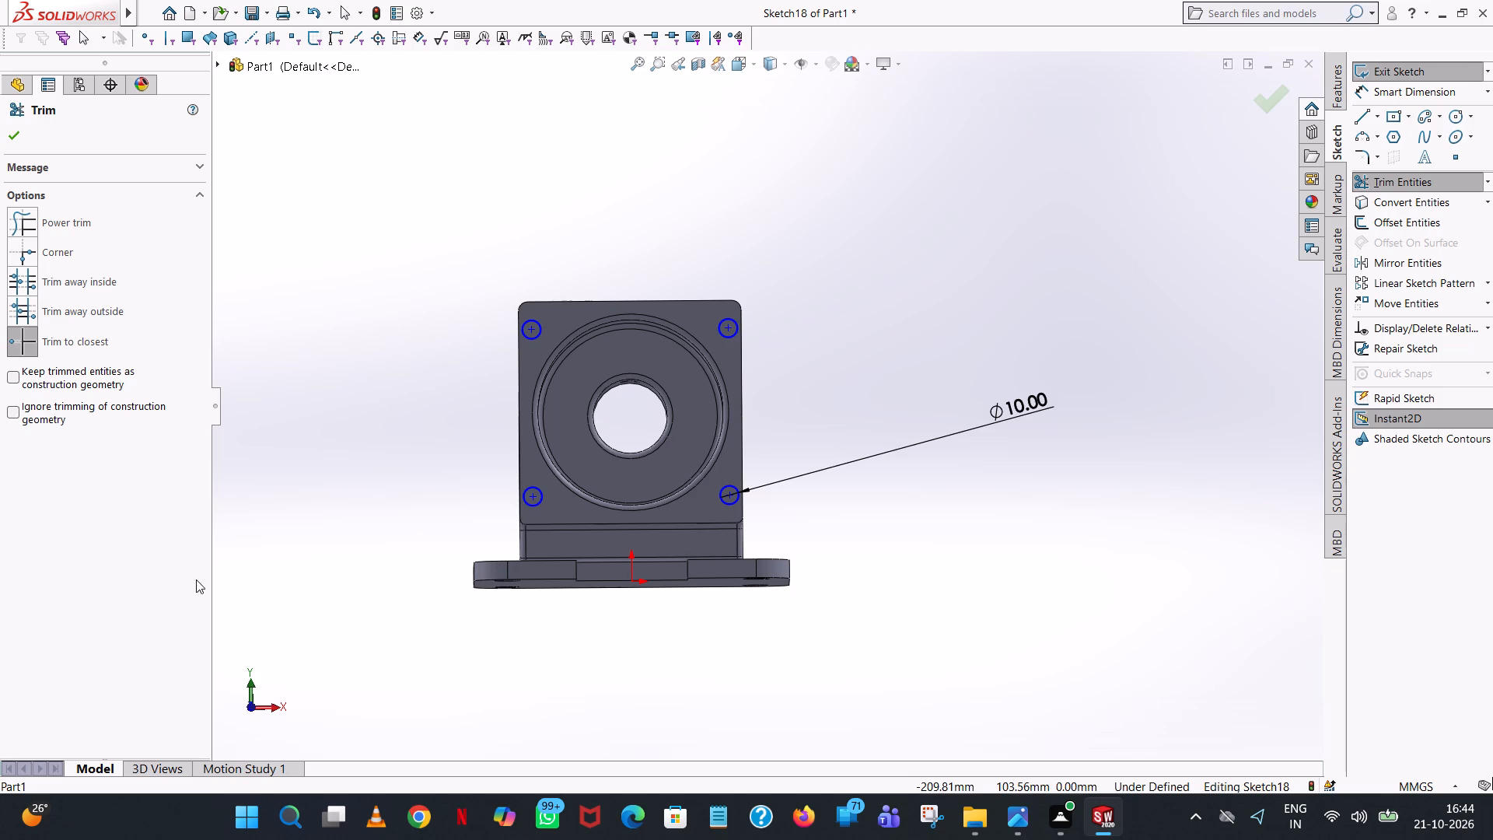
Dimension the diameters of the remaining three corner circles: the upper positive-X circle and both negative-X circles.
left_click(1425, 94)
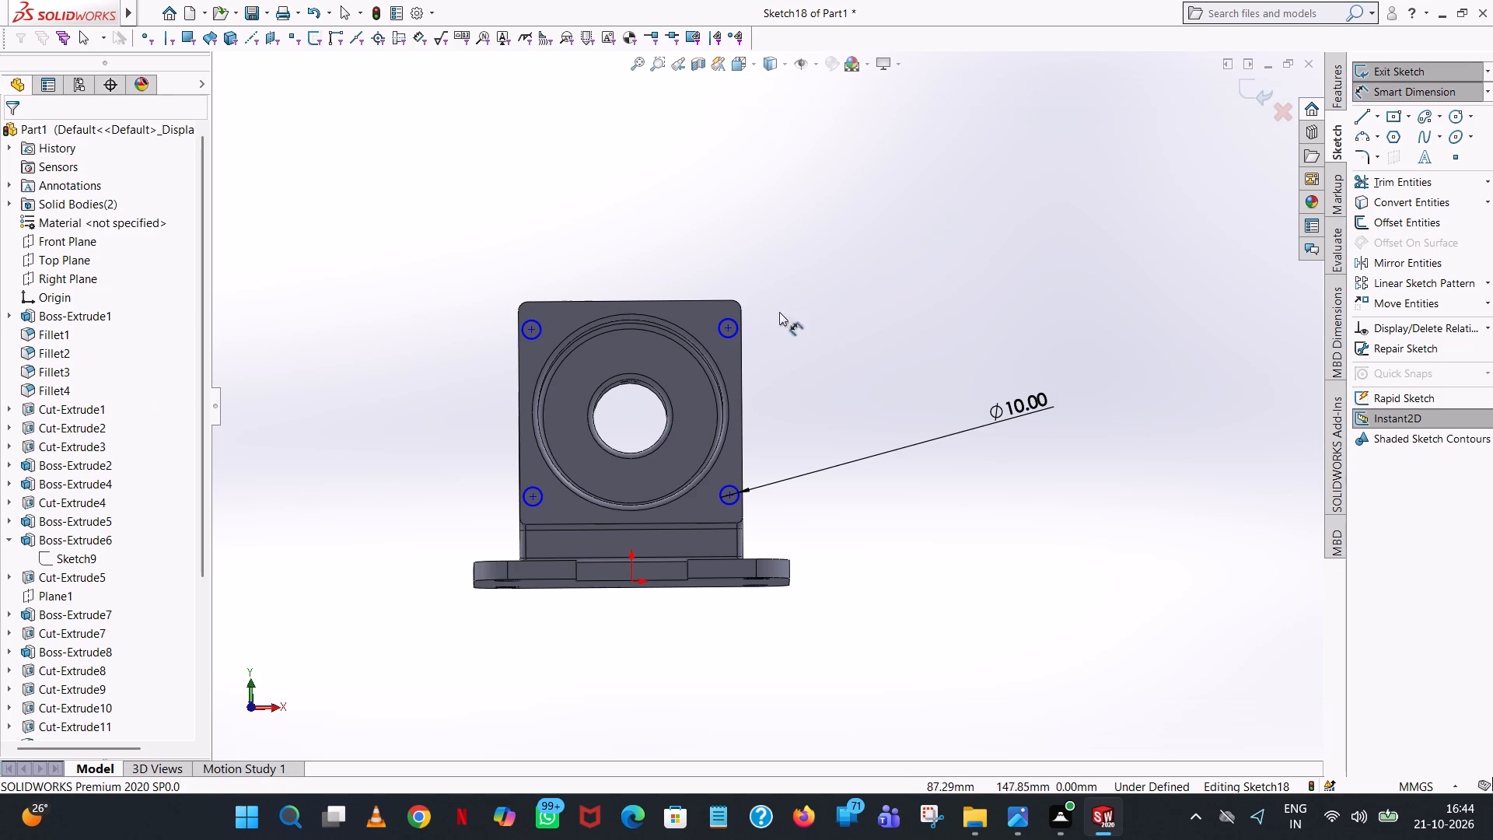
left_click(736, 320)
left_click(1023, 229)
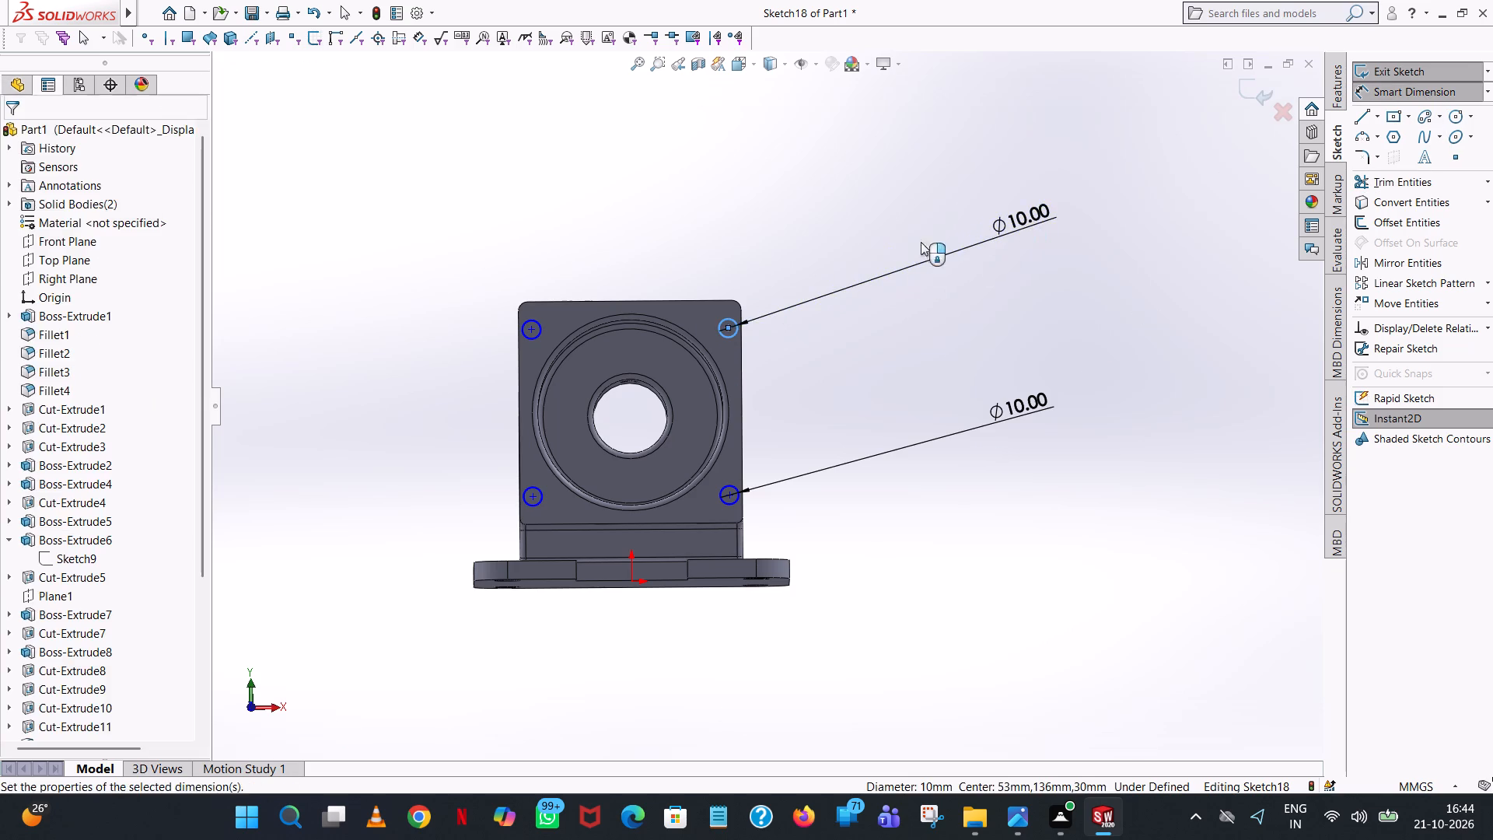
left_click(951, 199)
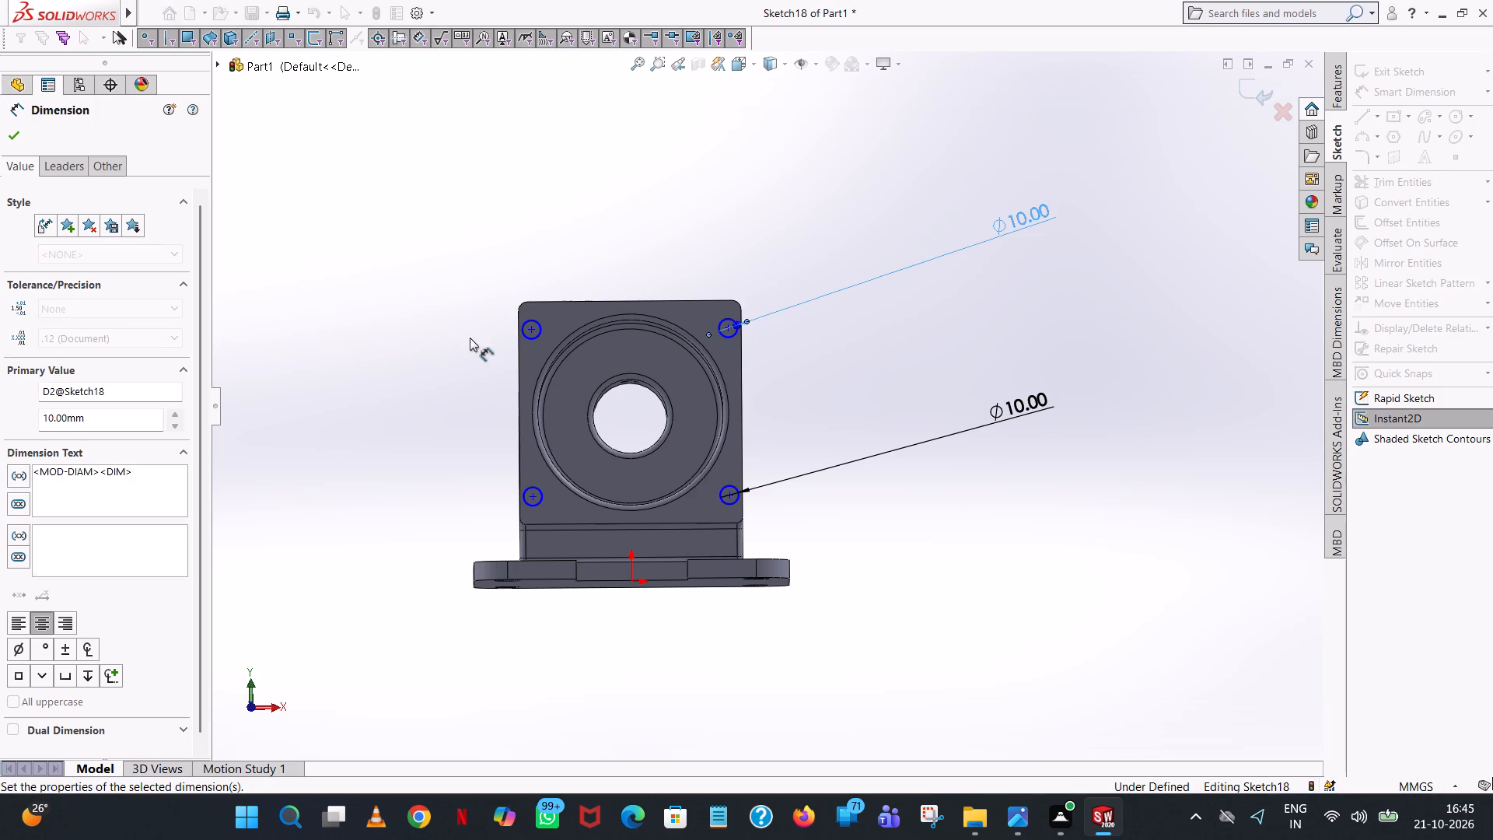
left_click(525, 335)
left_click(431, 342)
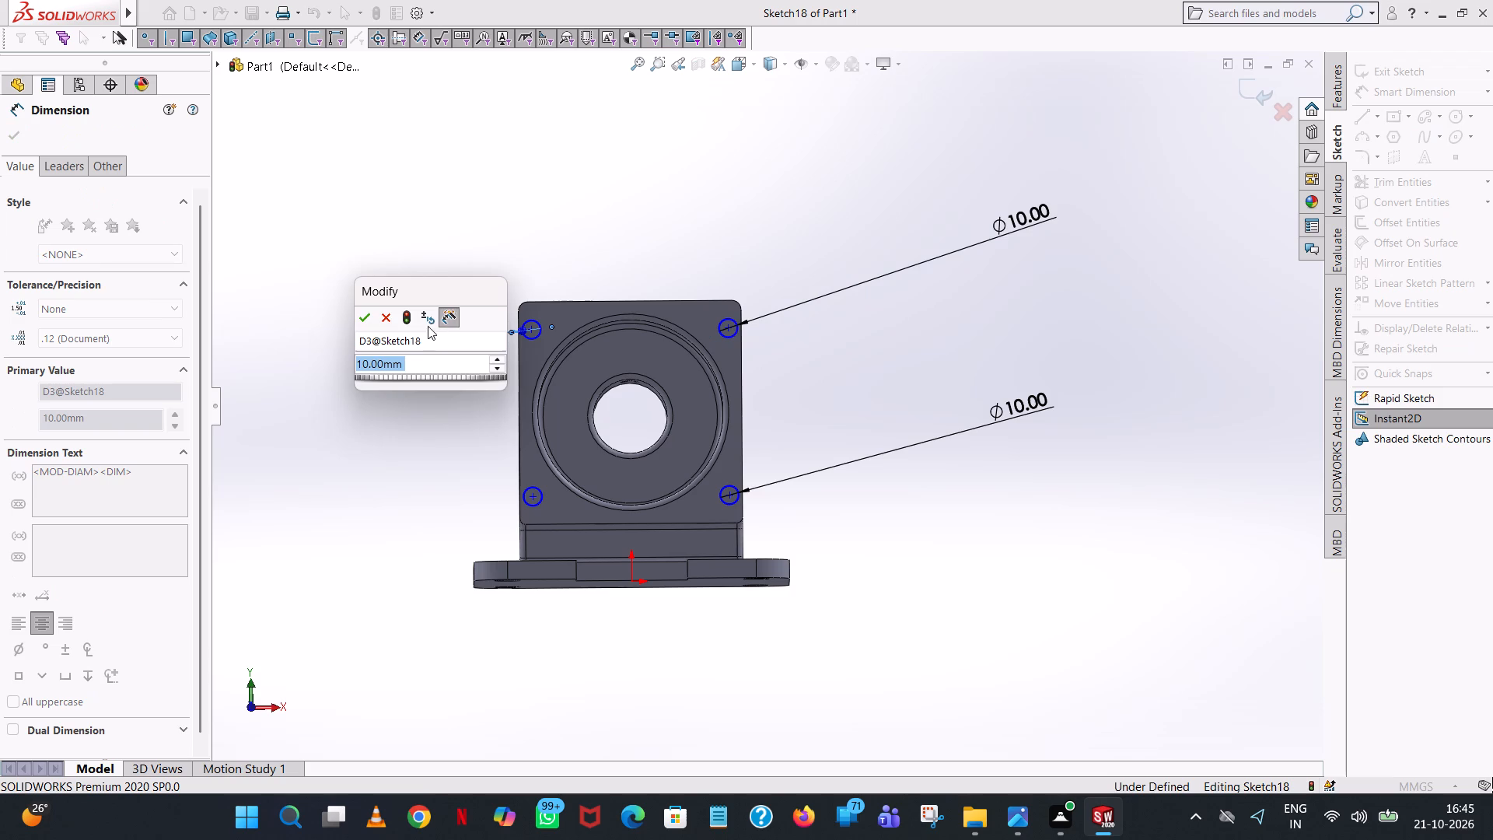
left_click(356, 313)
left_click(603, 257)
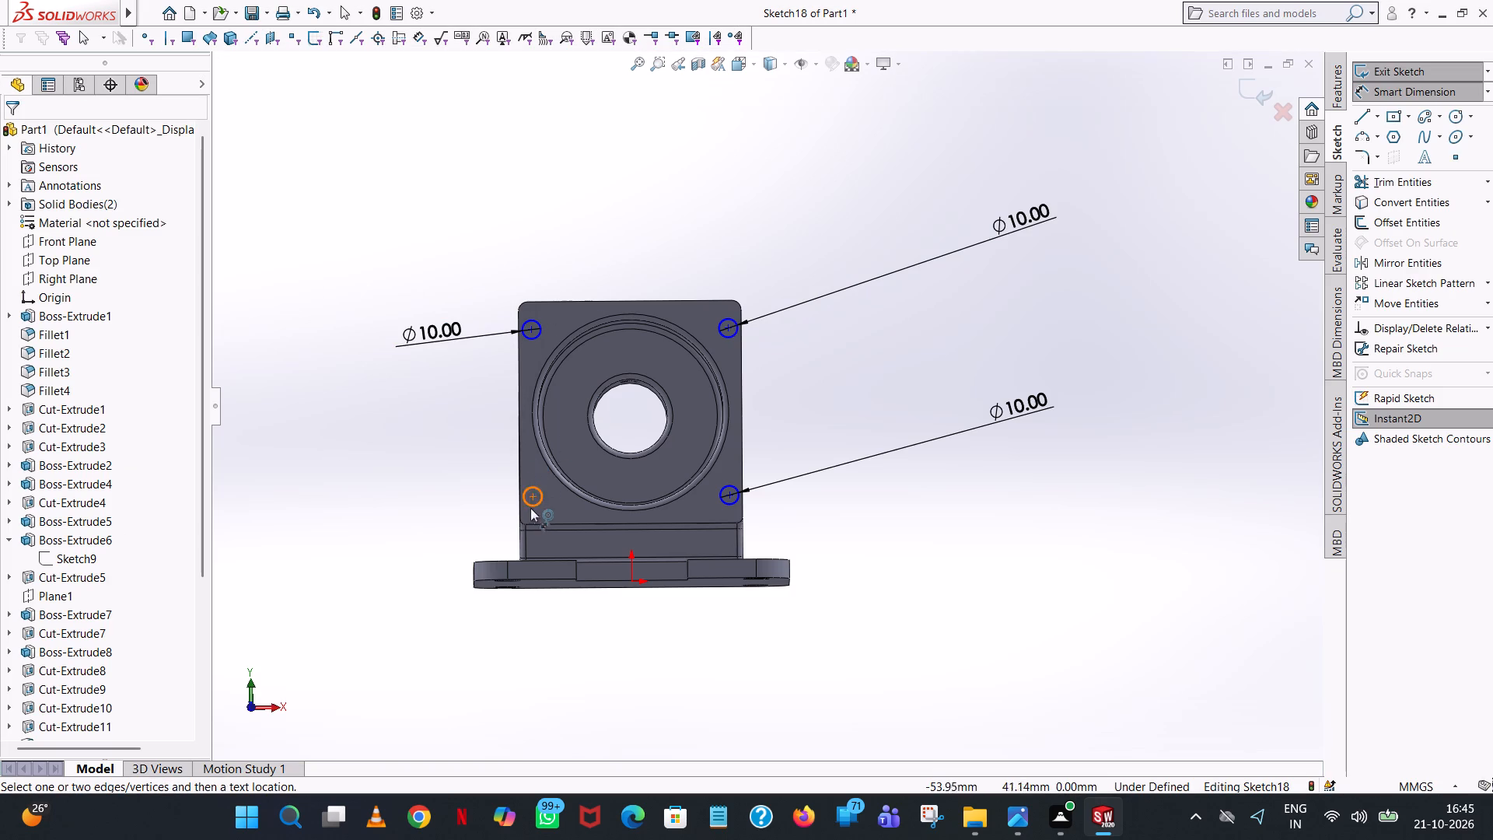
left_click(533, 505)
left_click(338, 510)
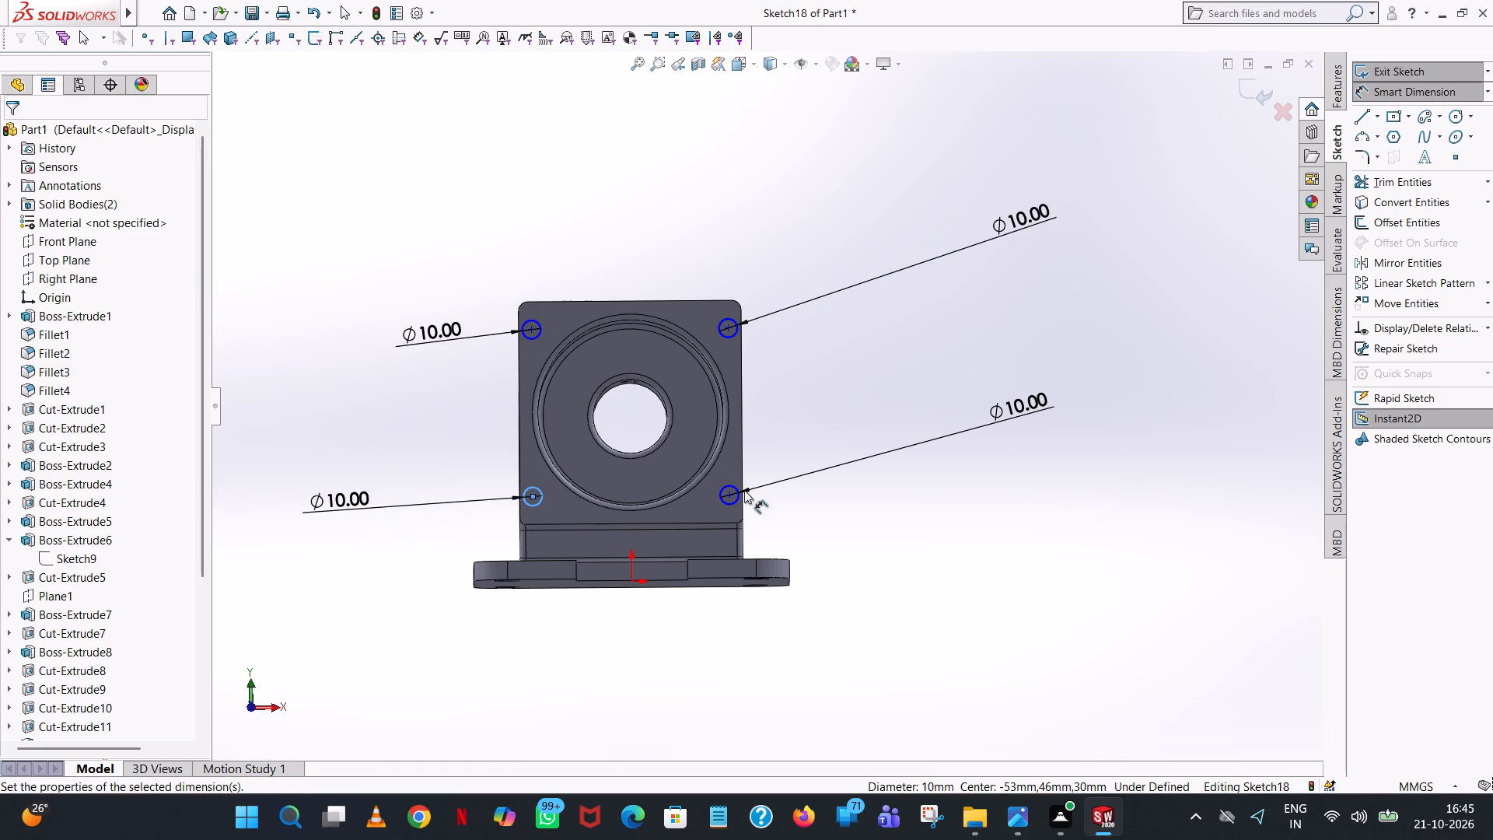
left_click(275, 483)
left_click(340, 409)
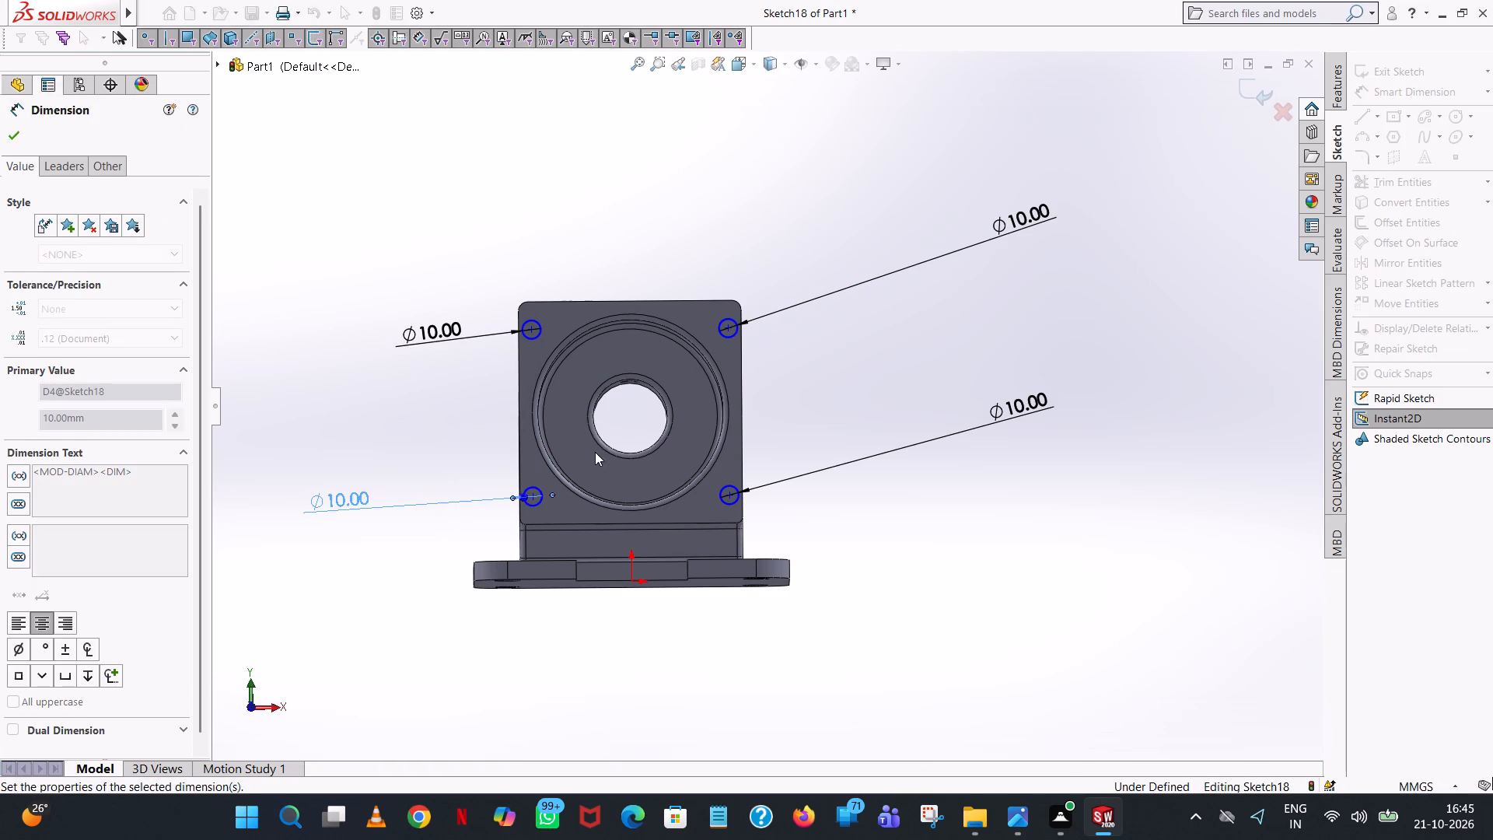
Dimension the vertical centre distance between the two negative-X circles and the horizontal centre distance between the two upper circles.
left_click(535, 494)
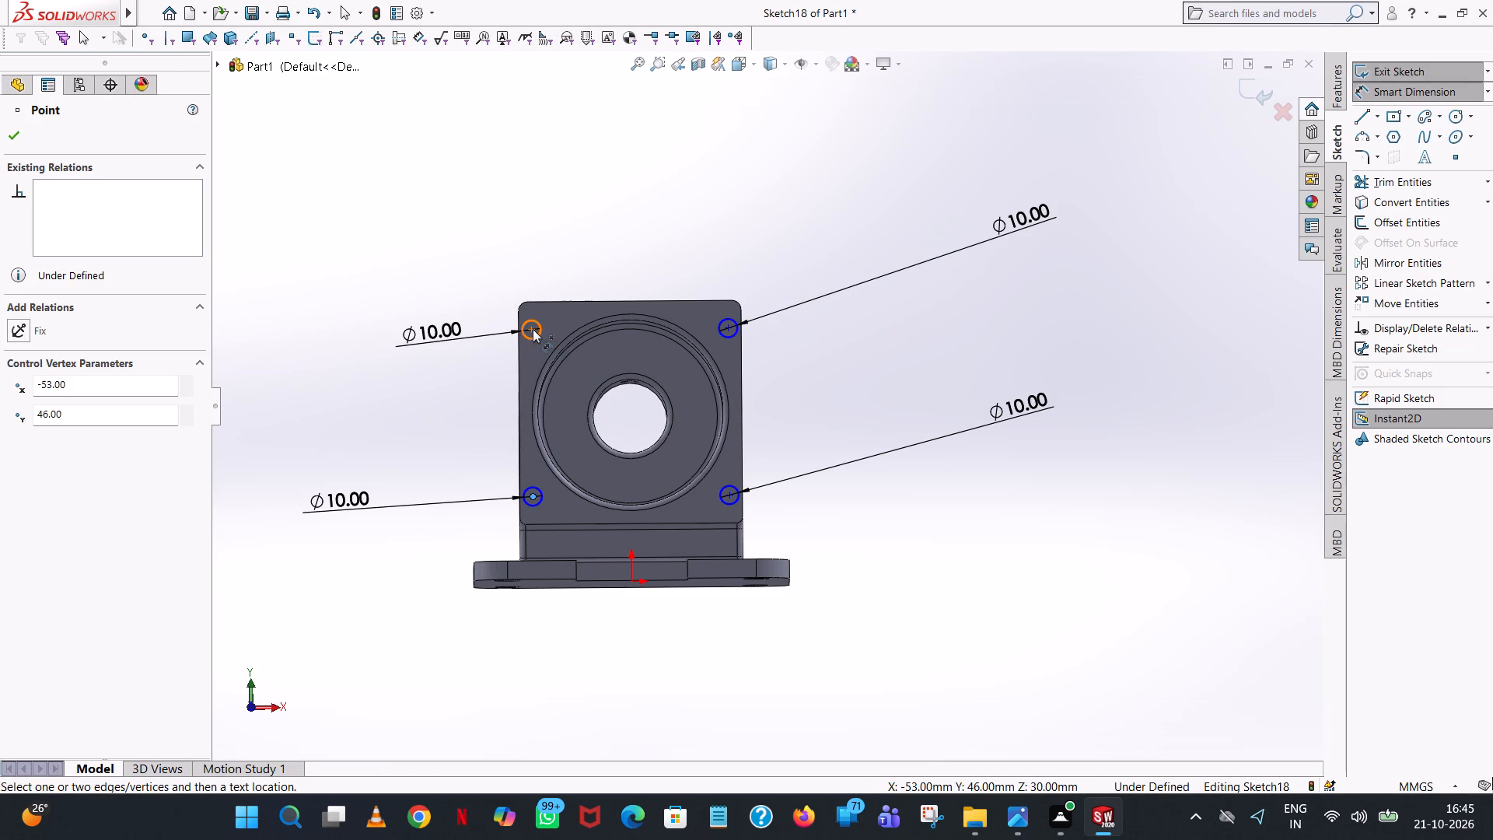
left_click(533, 329)
left_click(302, 370)
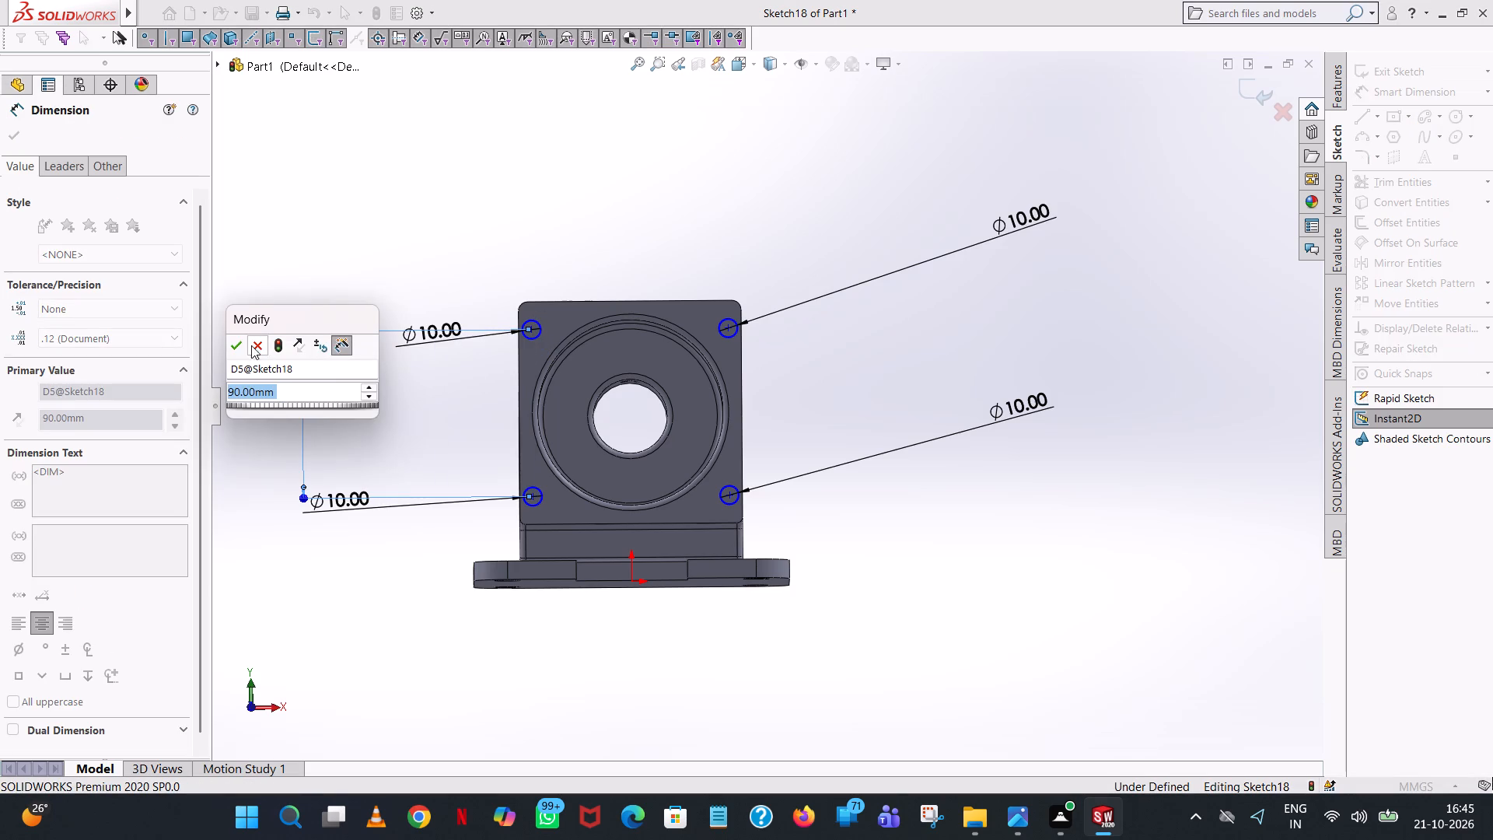
left_click(233, 345)
left_click(660, 233)
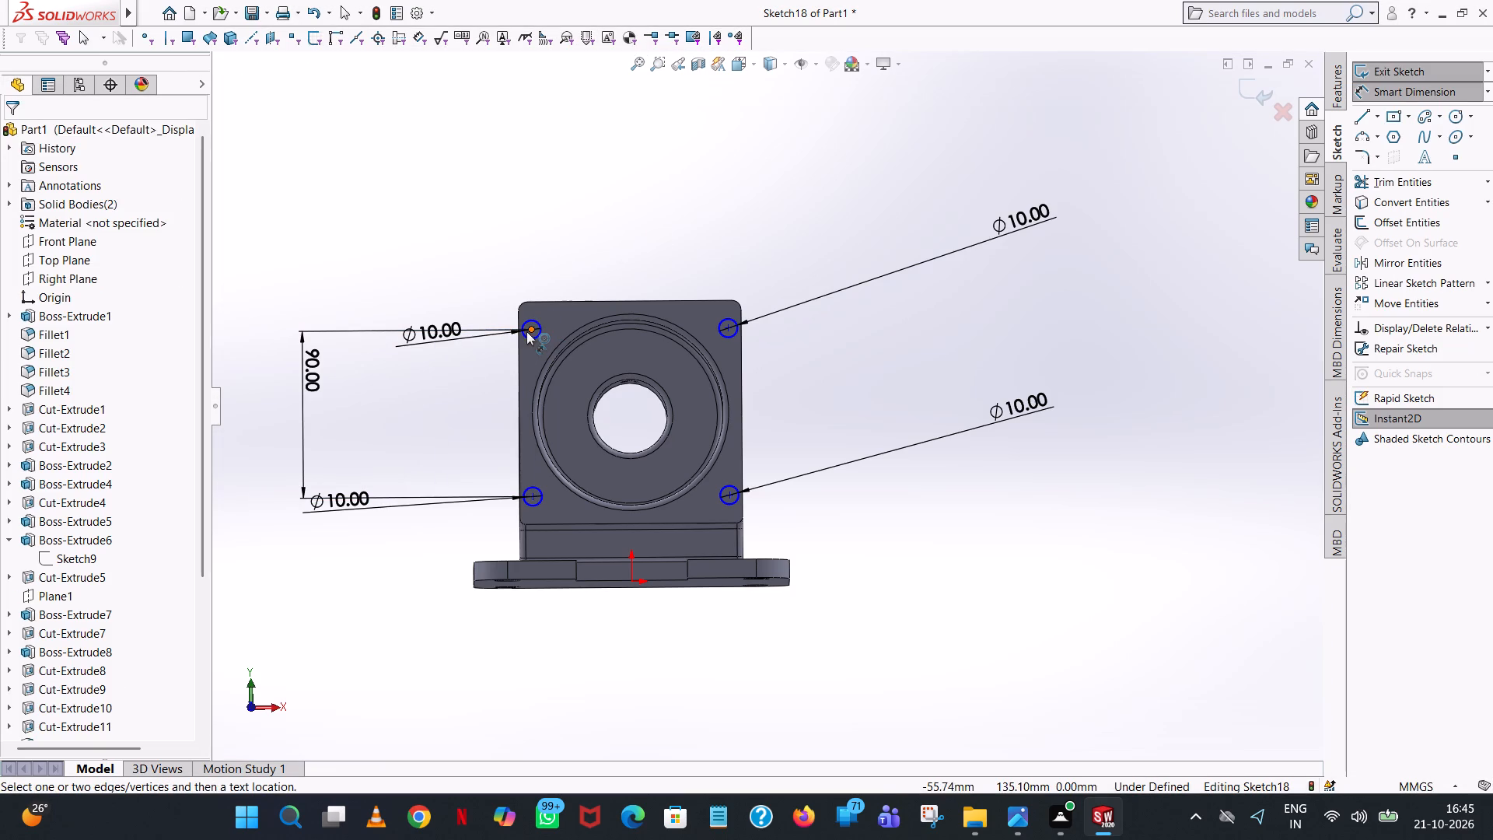
left_click(526, 331)
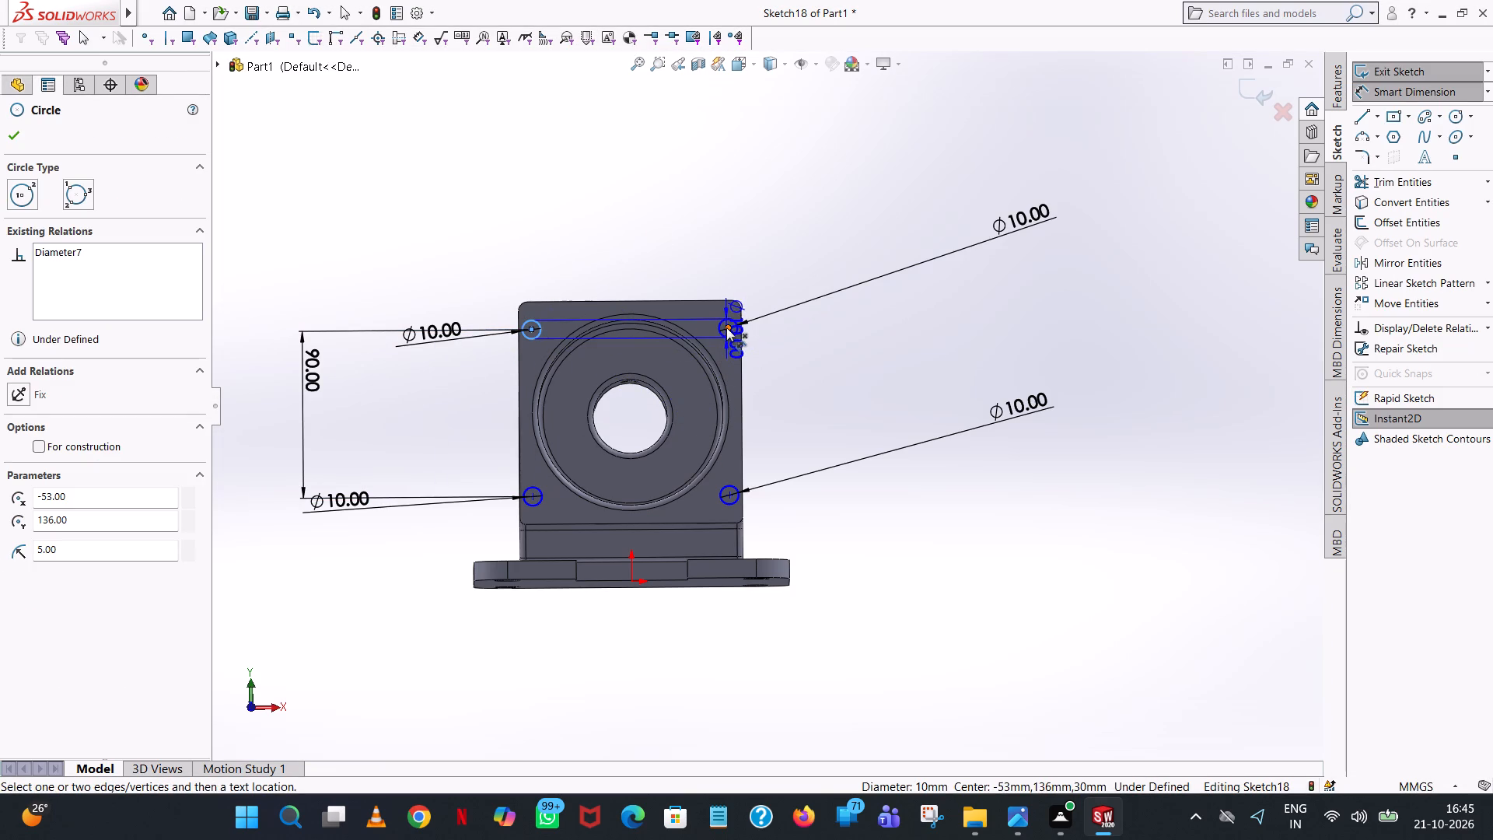
left_click(726, 327)
left_click(715, 225)
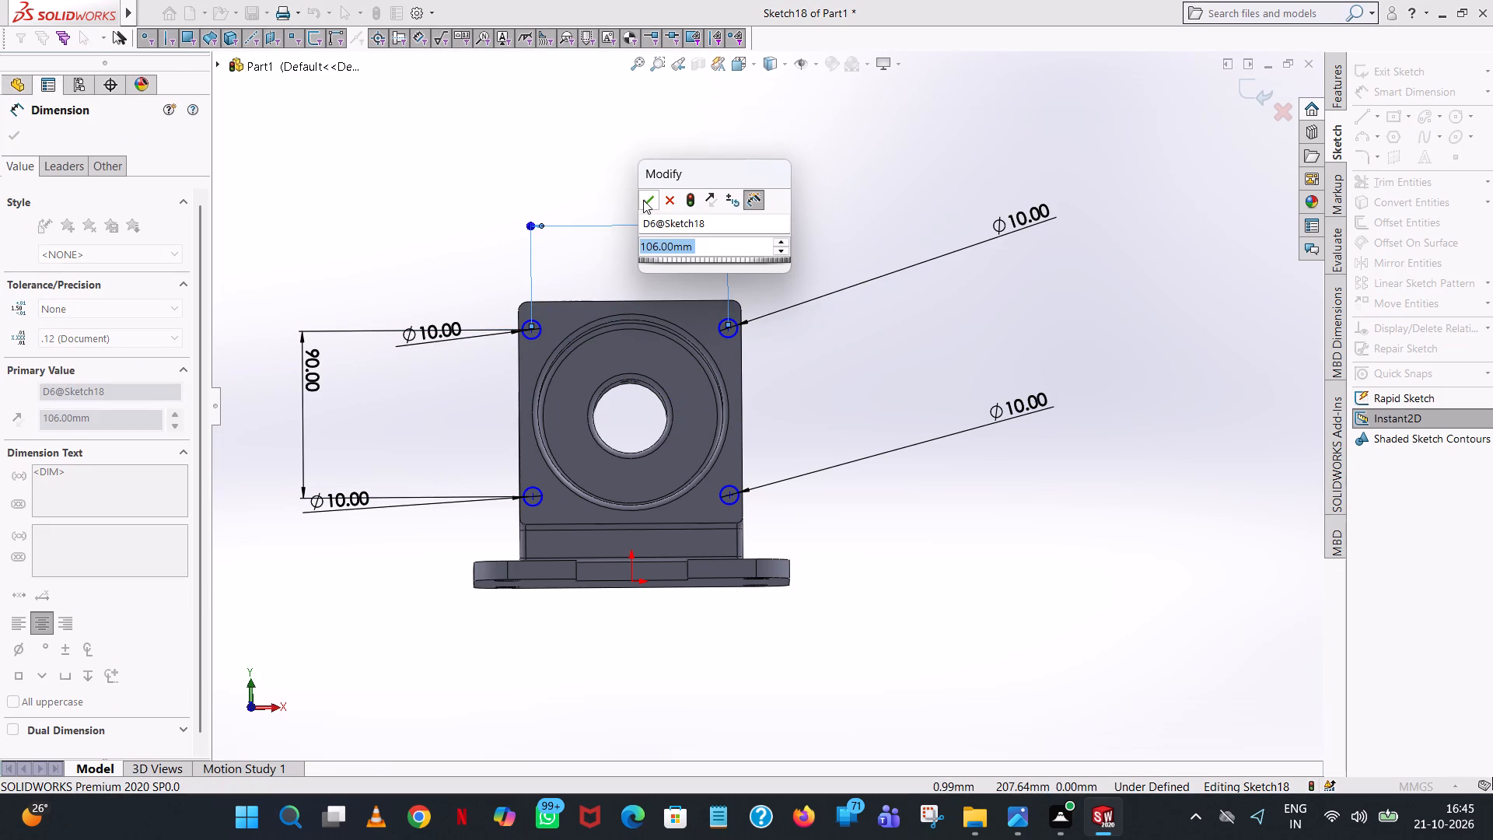
left_click(644, 202)
left_click(576, 259)
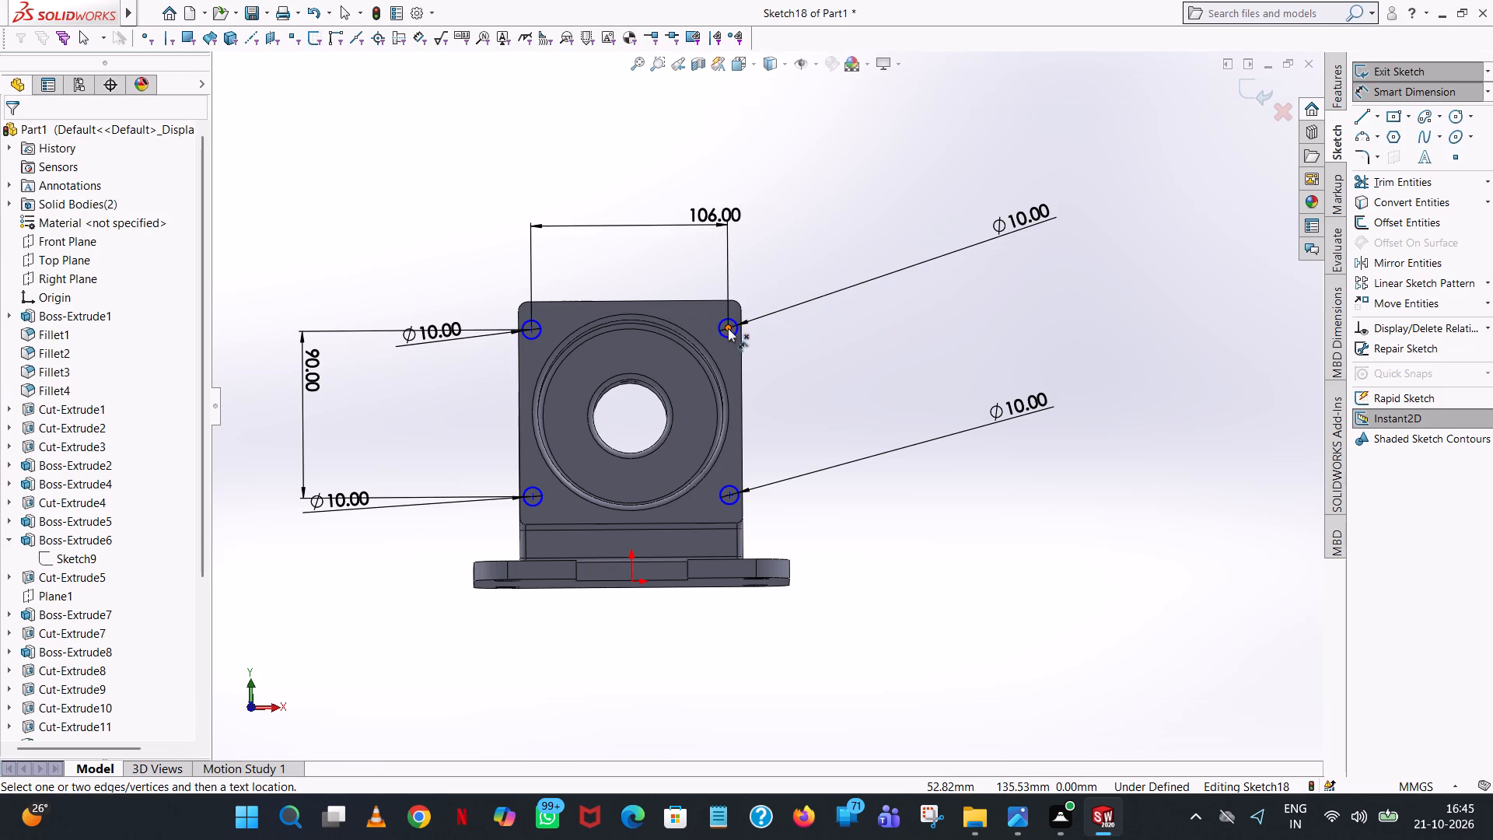
Dimension the vertical centre distance between the two positive-X circles and the horizontal centre distance between the two lower circles.
left_click(728, 328)
left_click(732, 495)
left_click(981, 464)
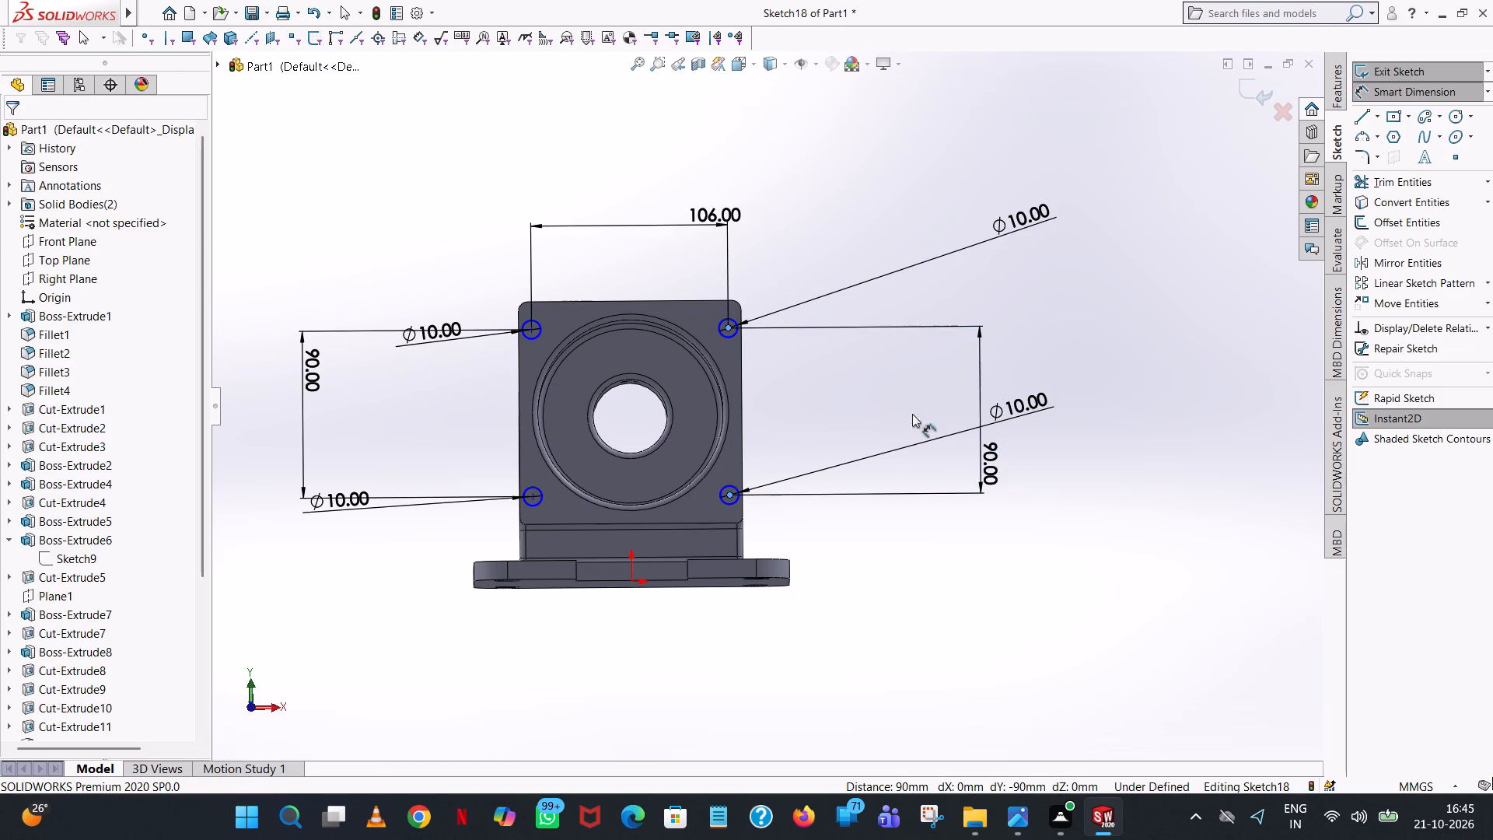
left_click(913, 435)
left_click(891, 400)
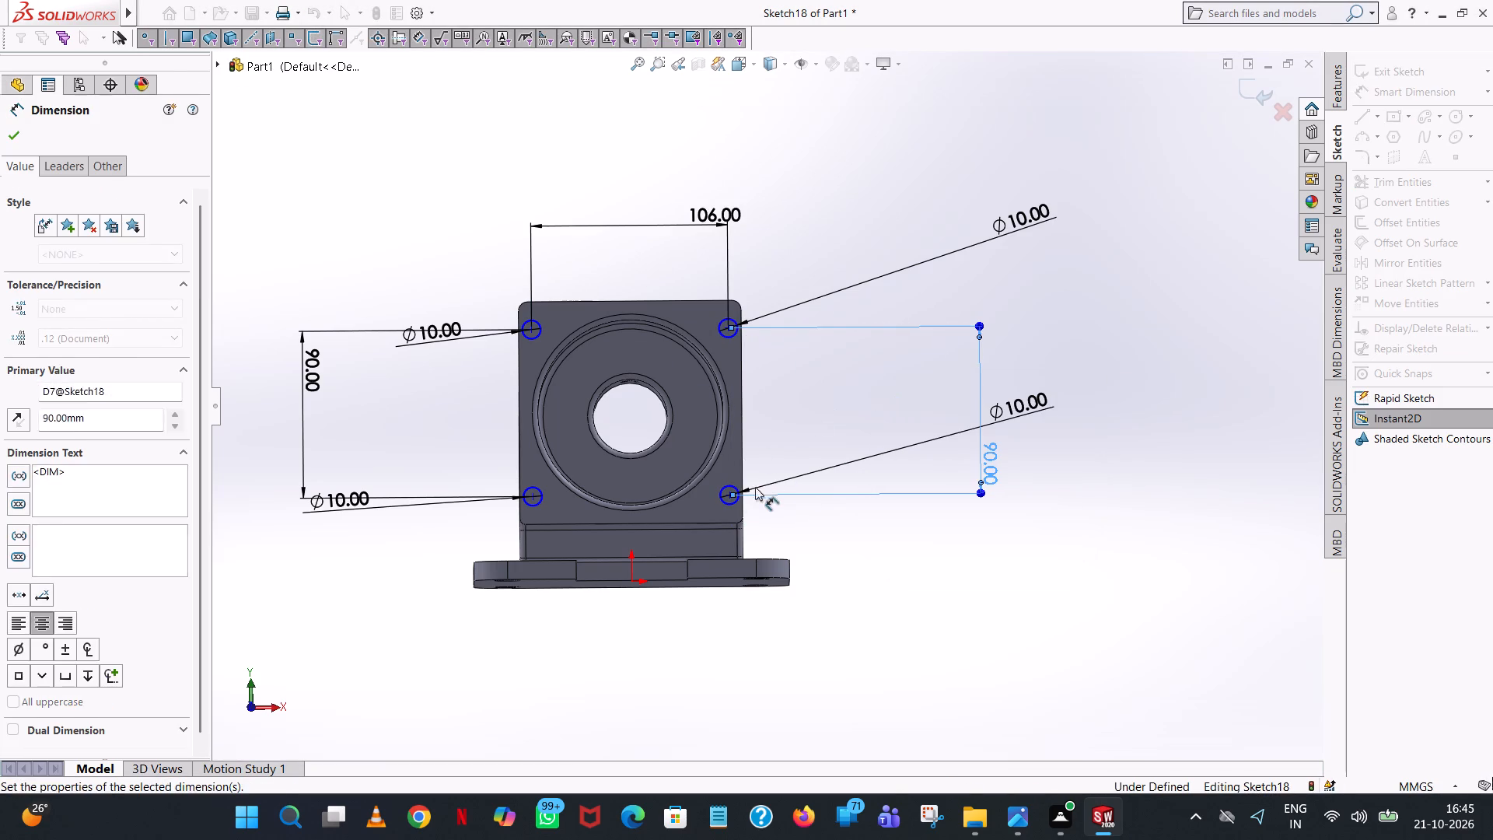
left_click(729, 496)
left_click(533, 497)
left_click(659, 659)
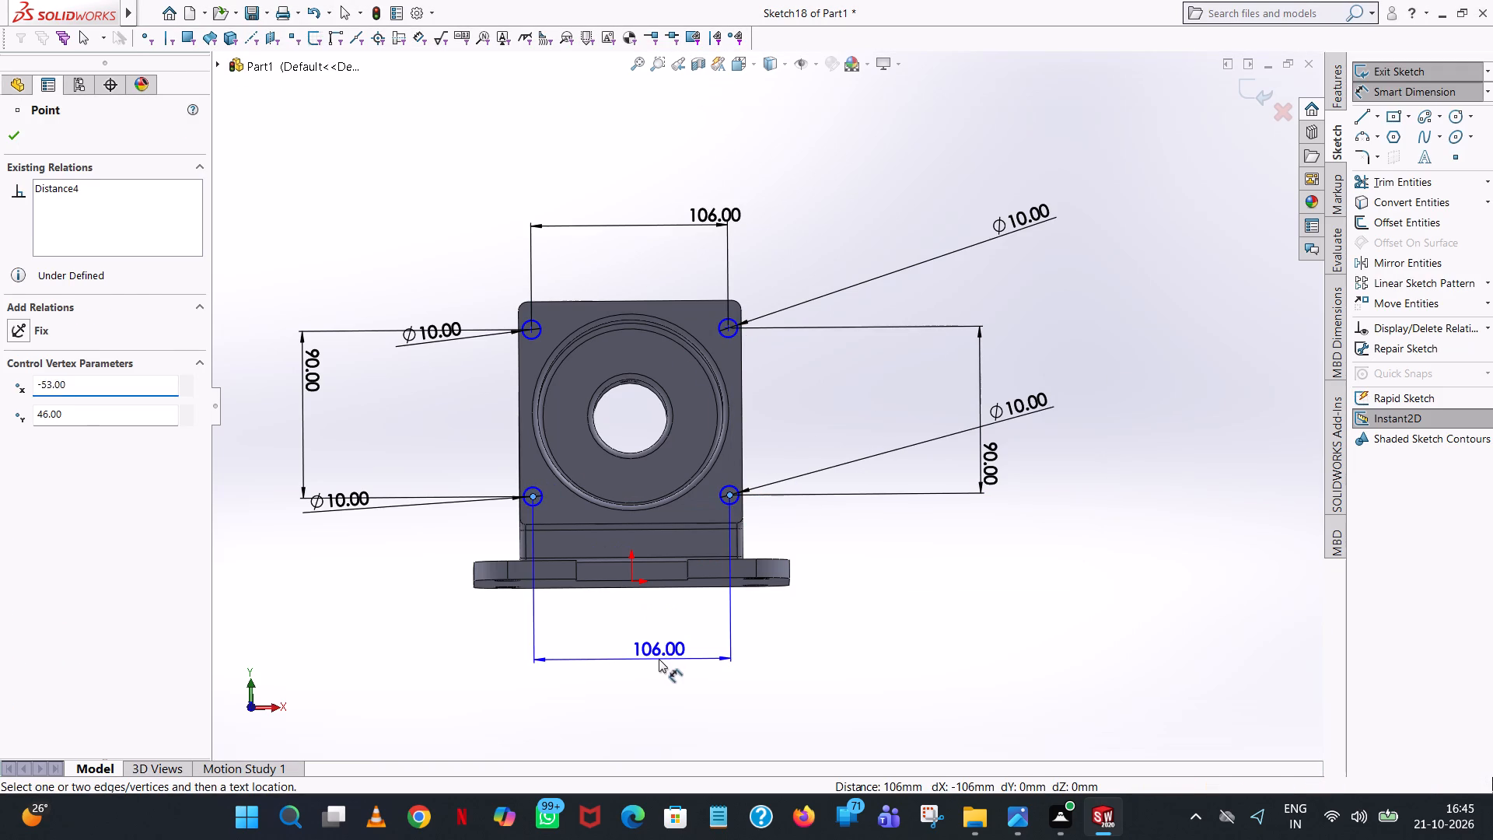
left_click(588, 639)
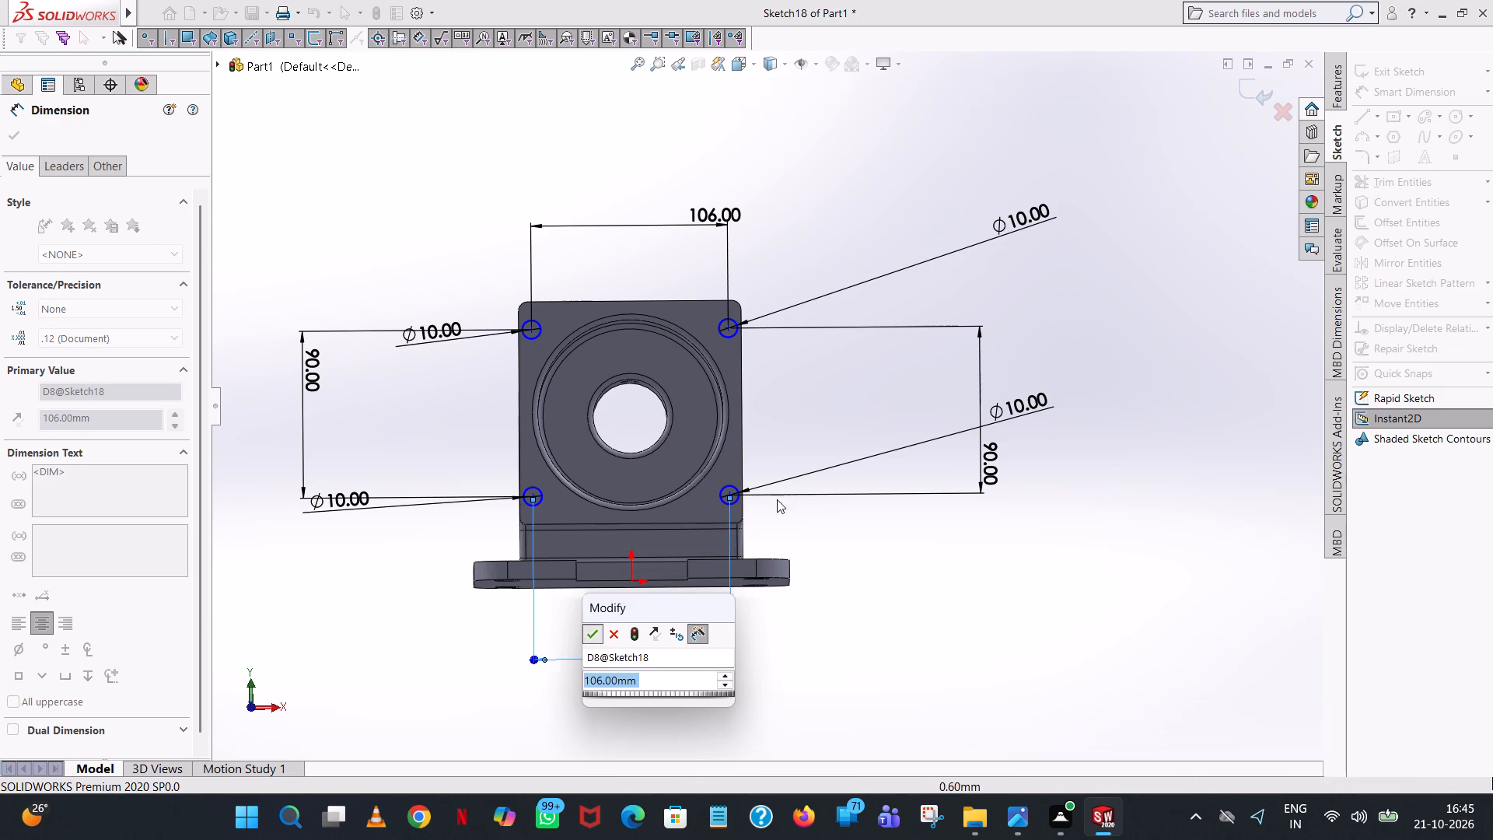
left_click(875, 425)
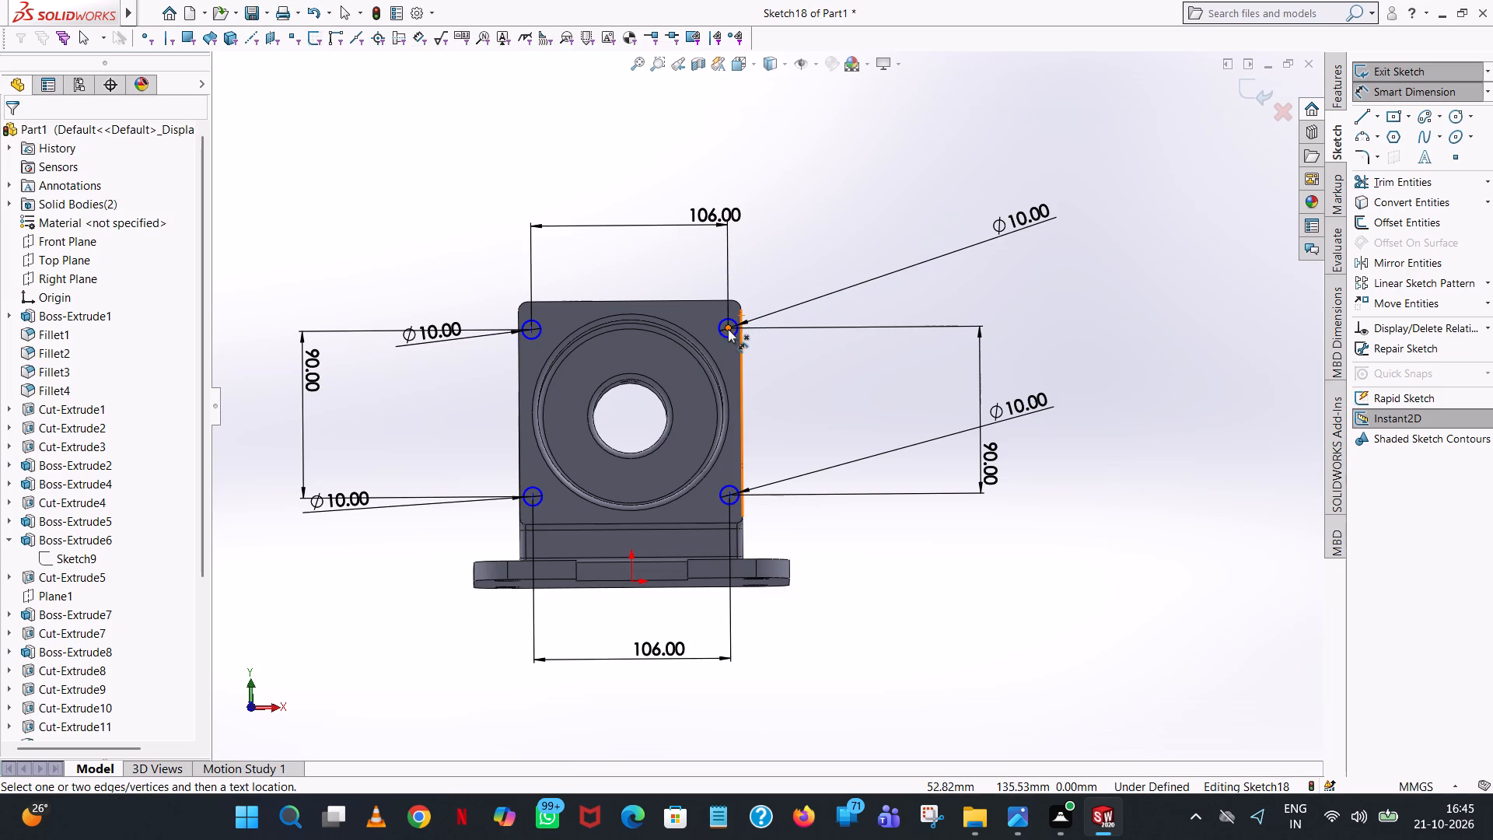
Dimension the diagonal centre distance between the upper positive-X circle and the lower negative-X circle.
left_click(728, 329)
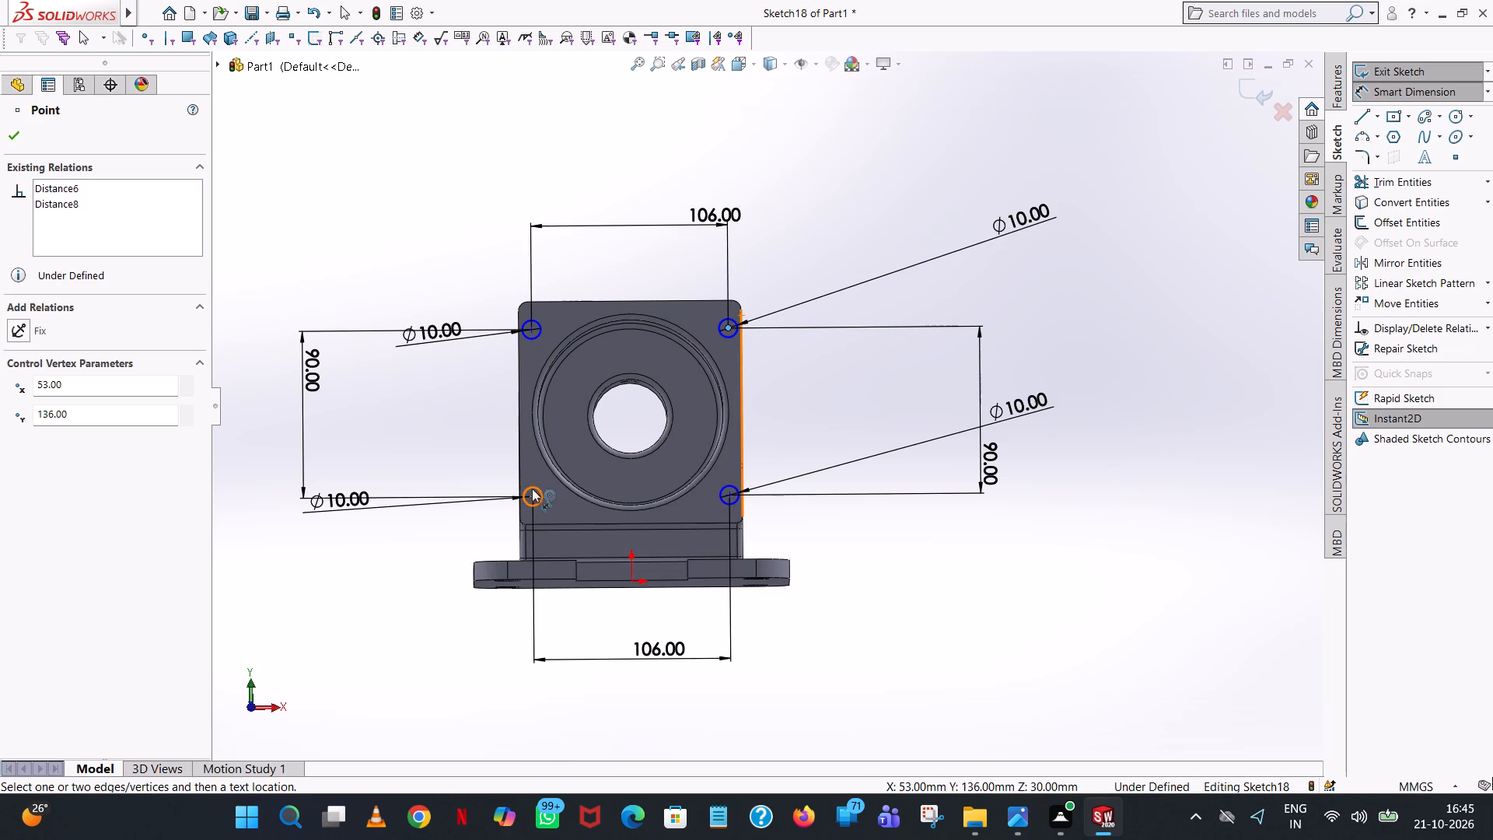
left_click(533, 494)
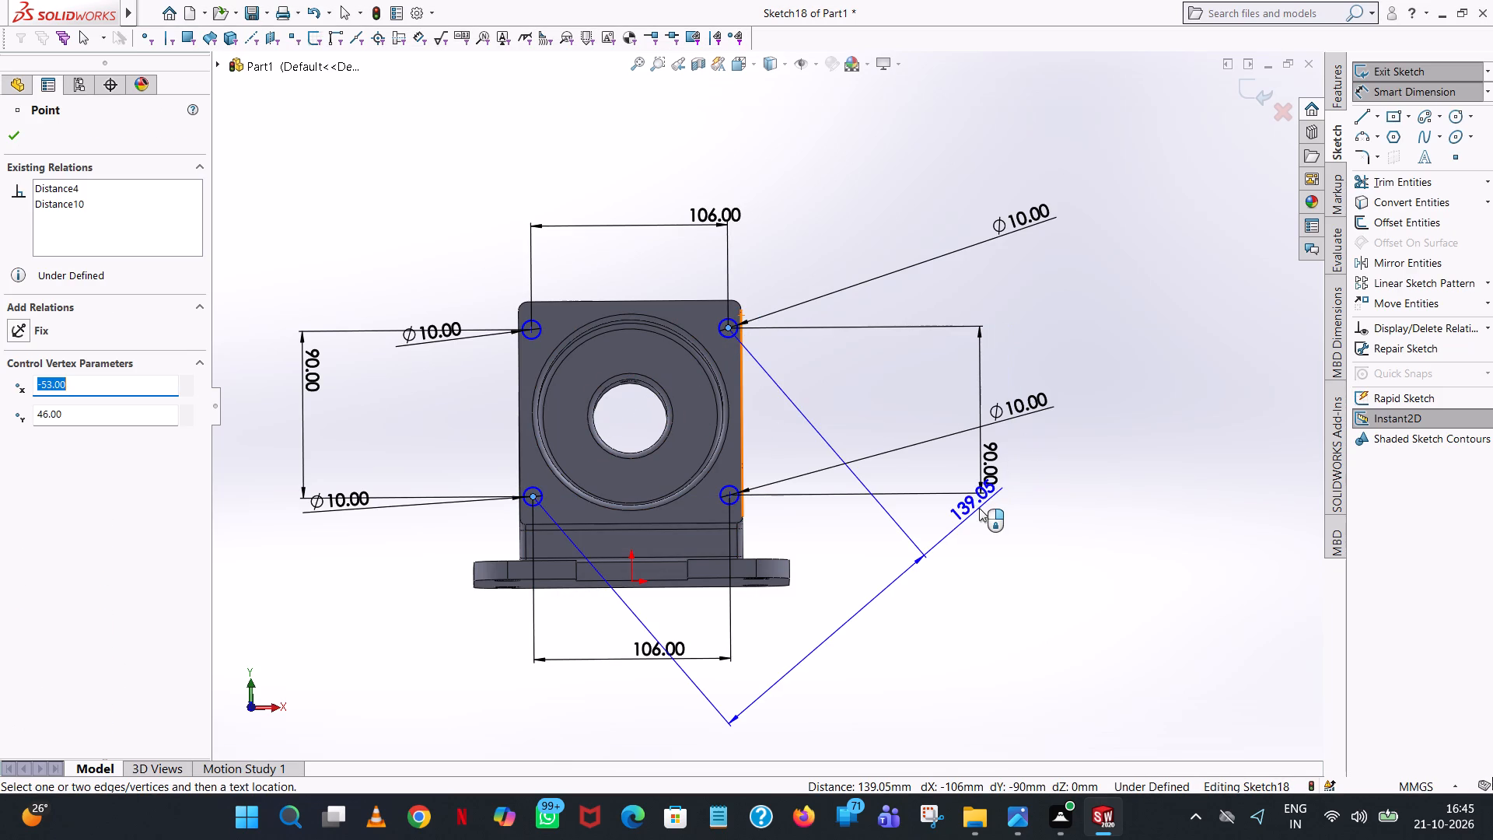
left_click(952, 561)
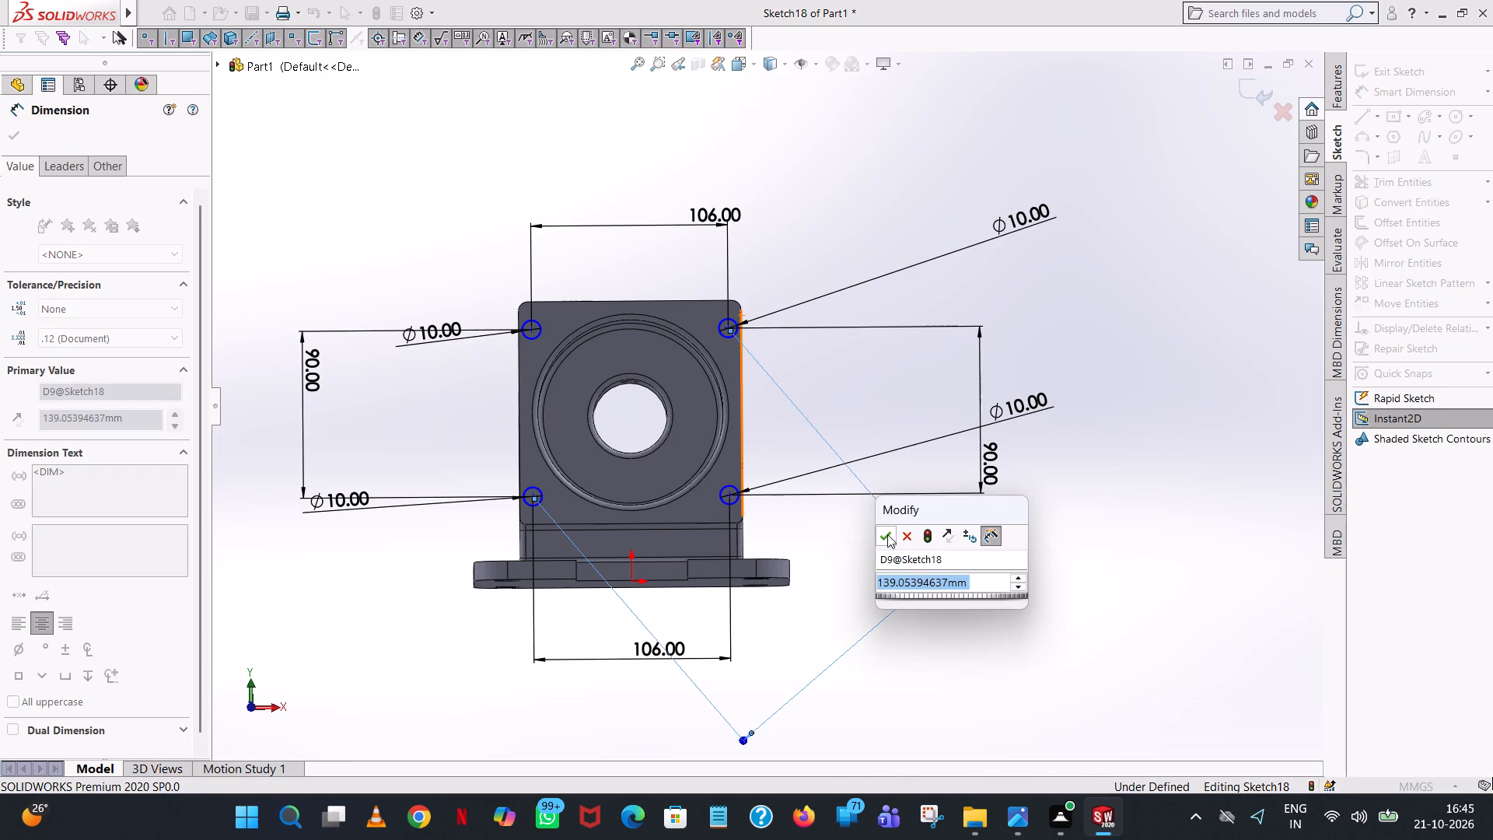
left_click(883, 533)
left_click(906, 359)
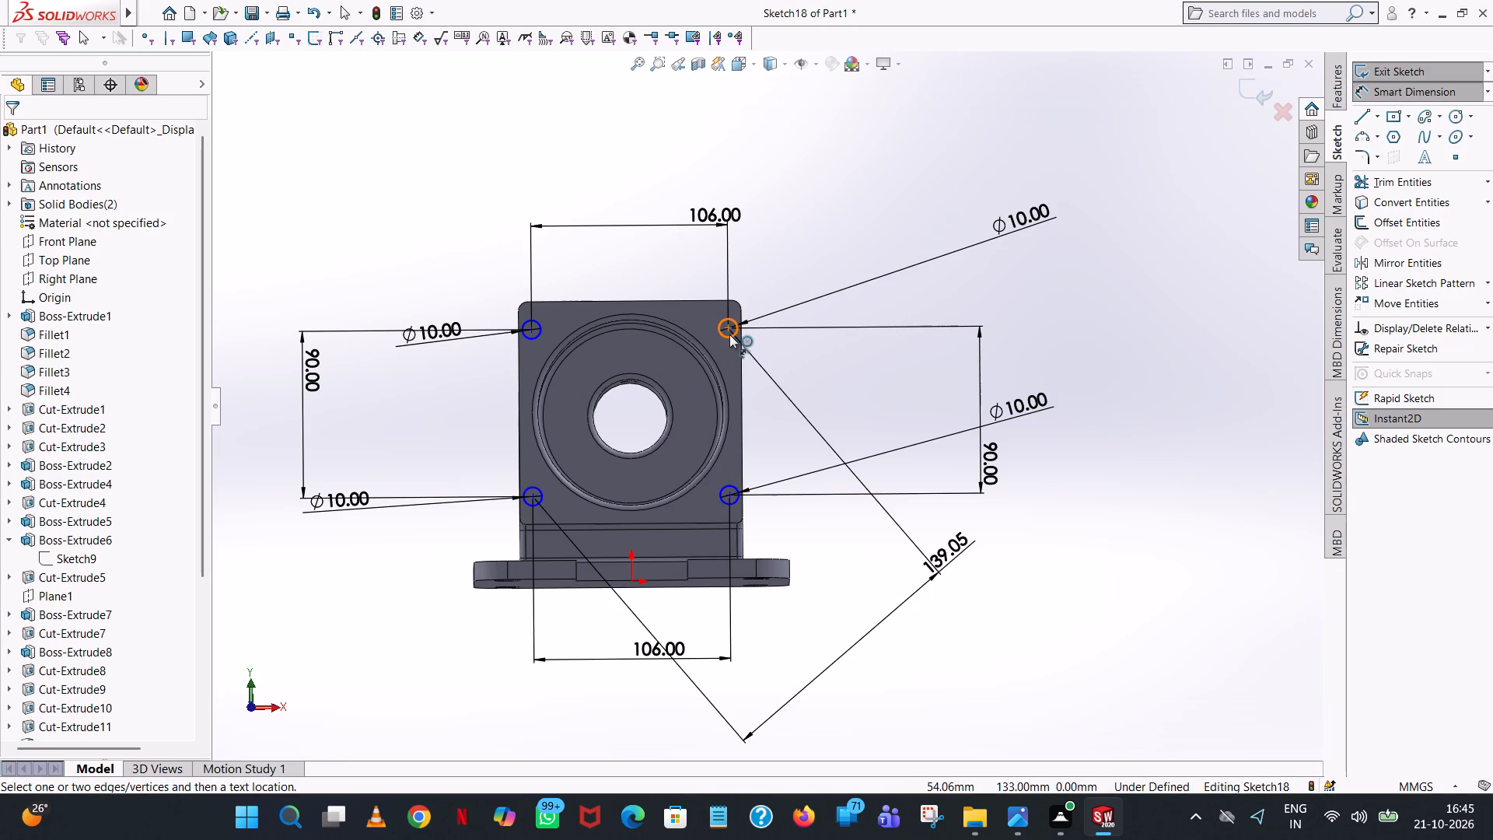
Dimension the horizontal and vertical distances from the origin to the upper positive-X circle's centre.
left_click(728, 326)
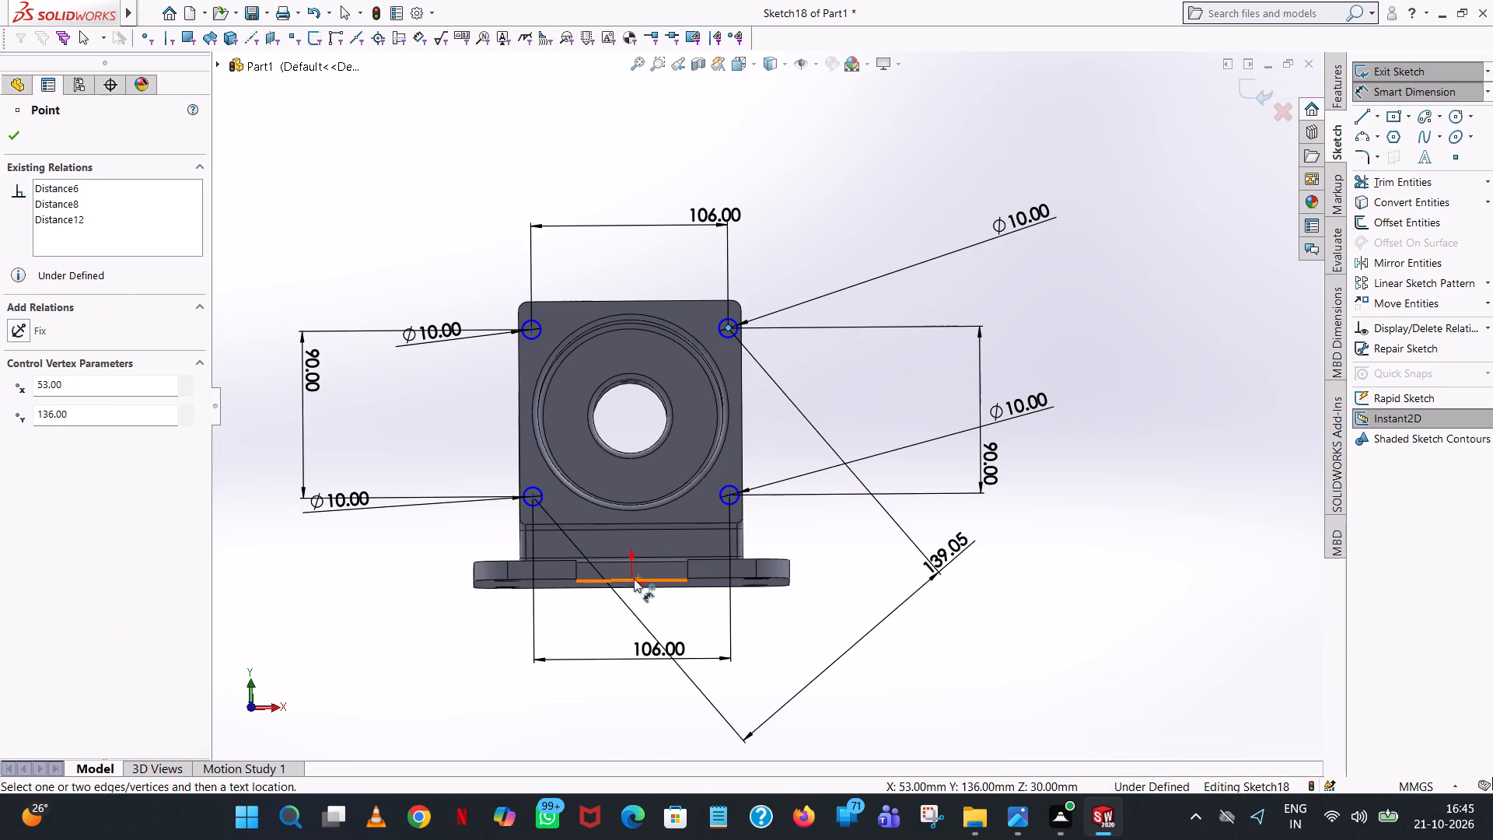
left_click(634, 579)
left_click(694, 726)
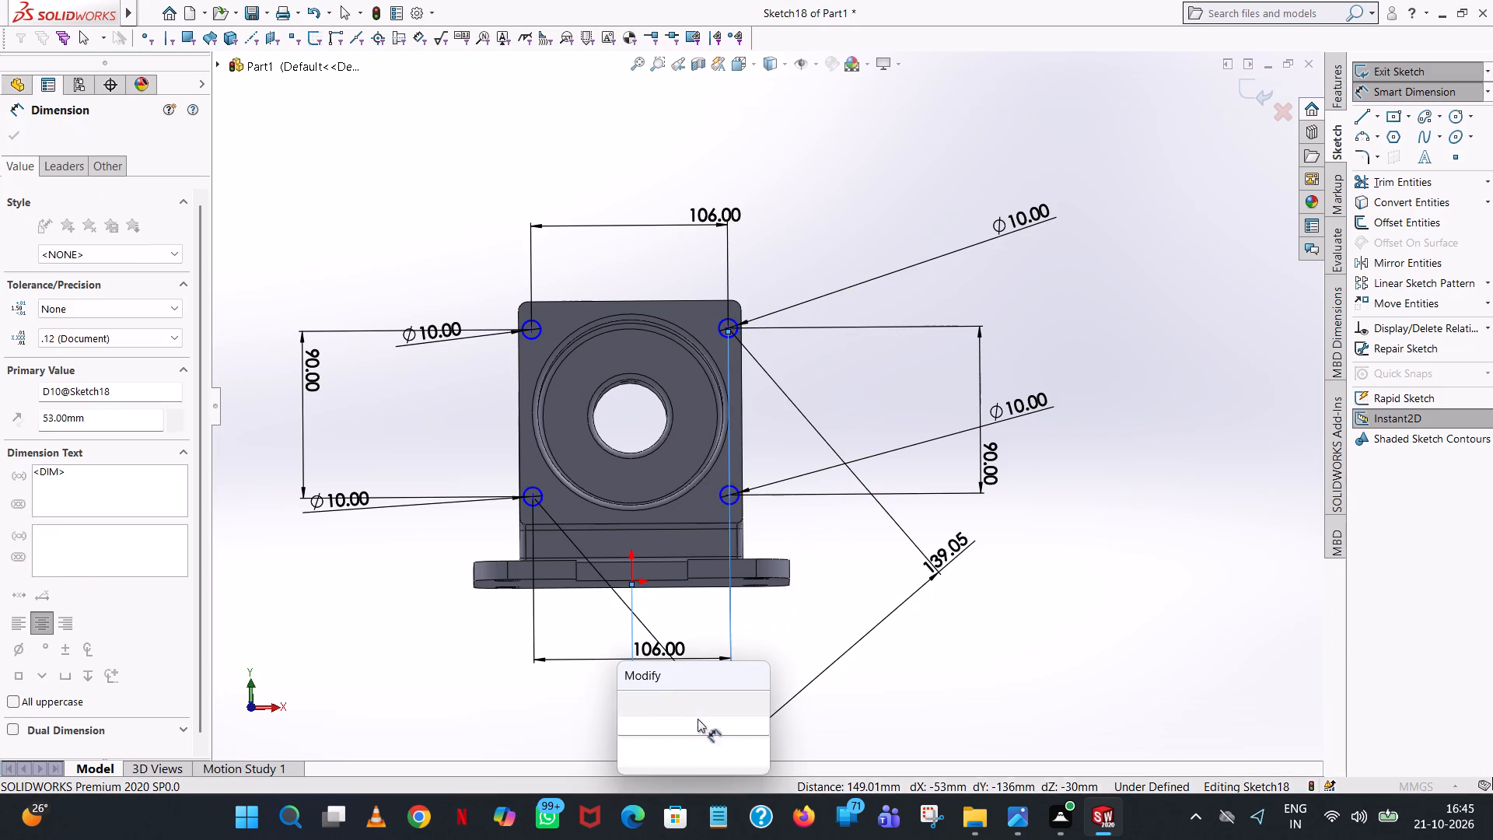
left_click(628, 702)
left_click(891, 580)
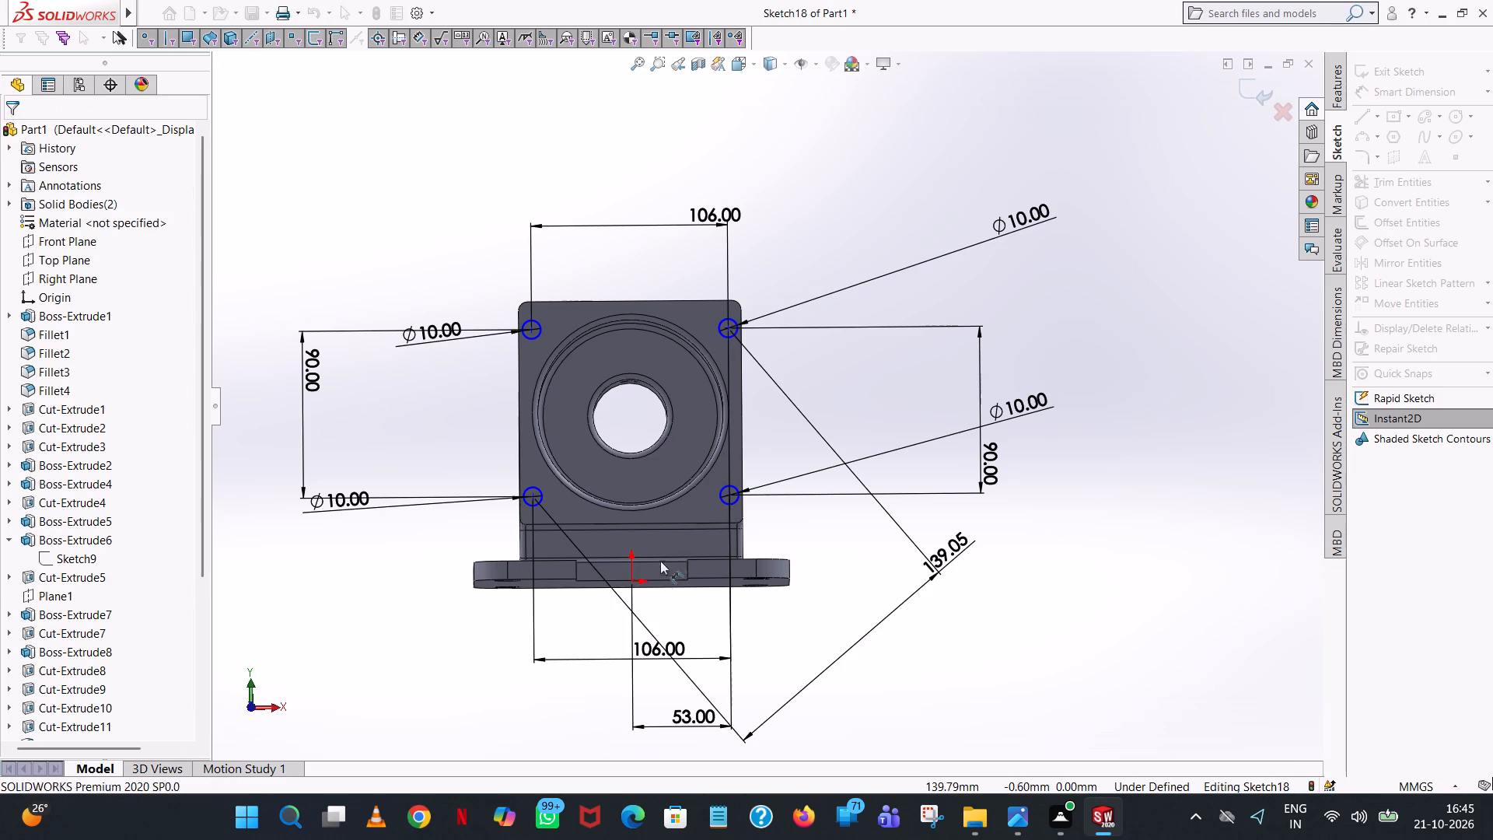
left_click(629, 582)
left_click(726, 327)
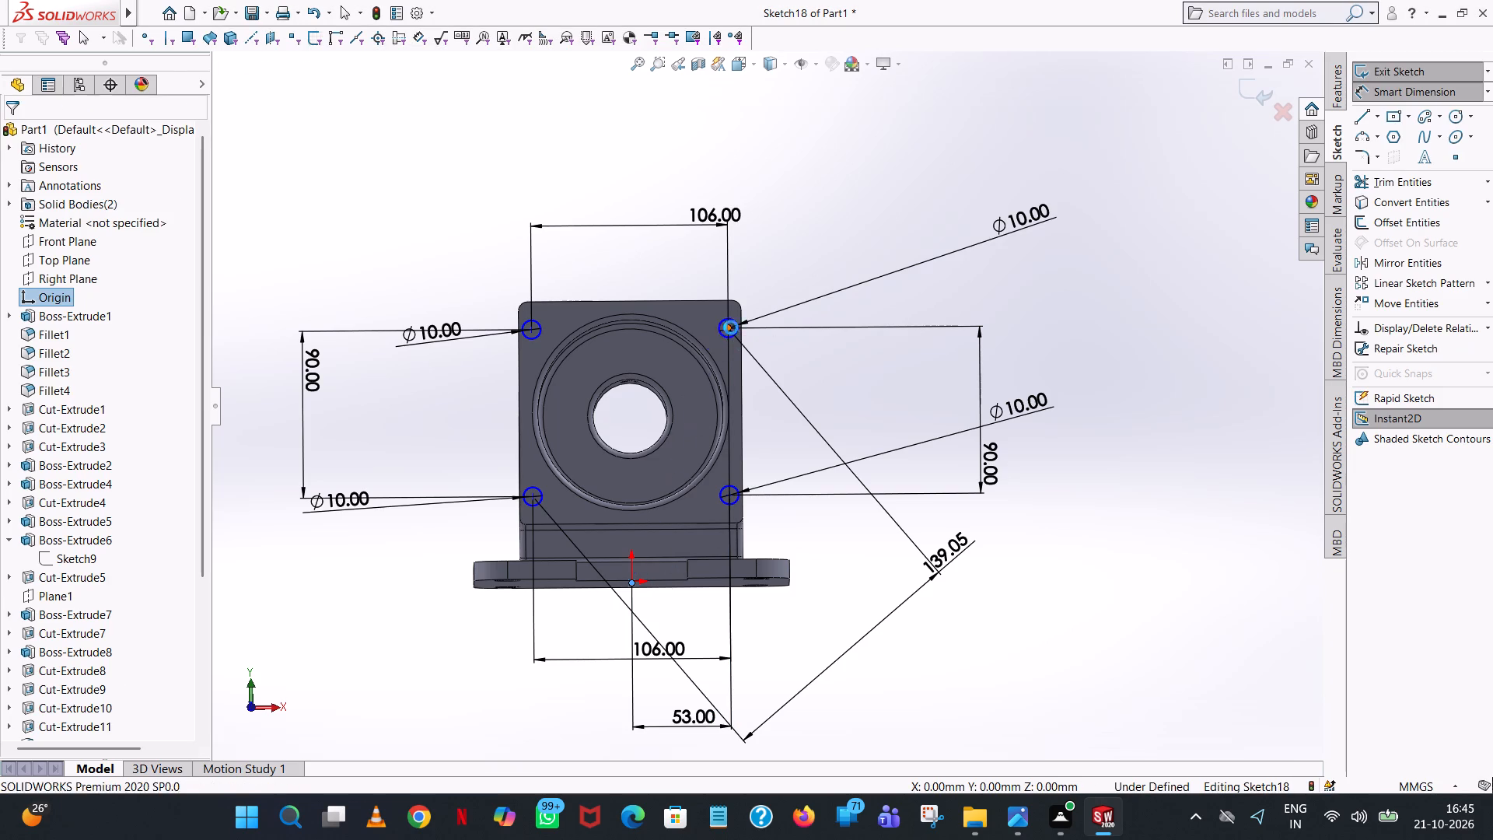
left_click(1072, 334)
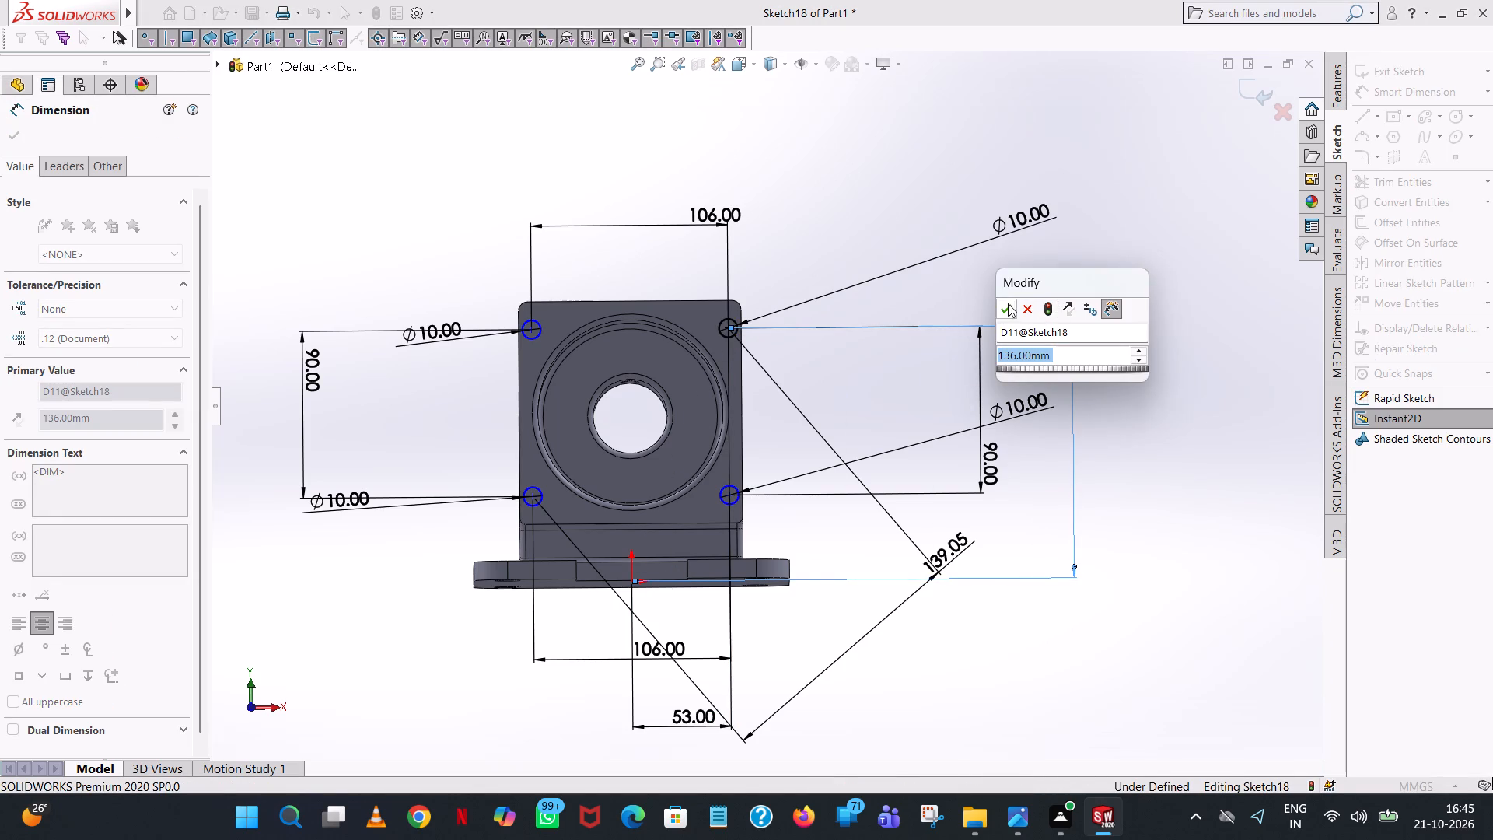
left_click(1009, 303)
left_click(1070, 245)
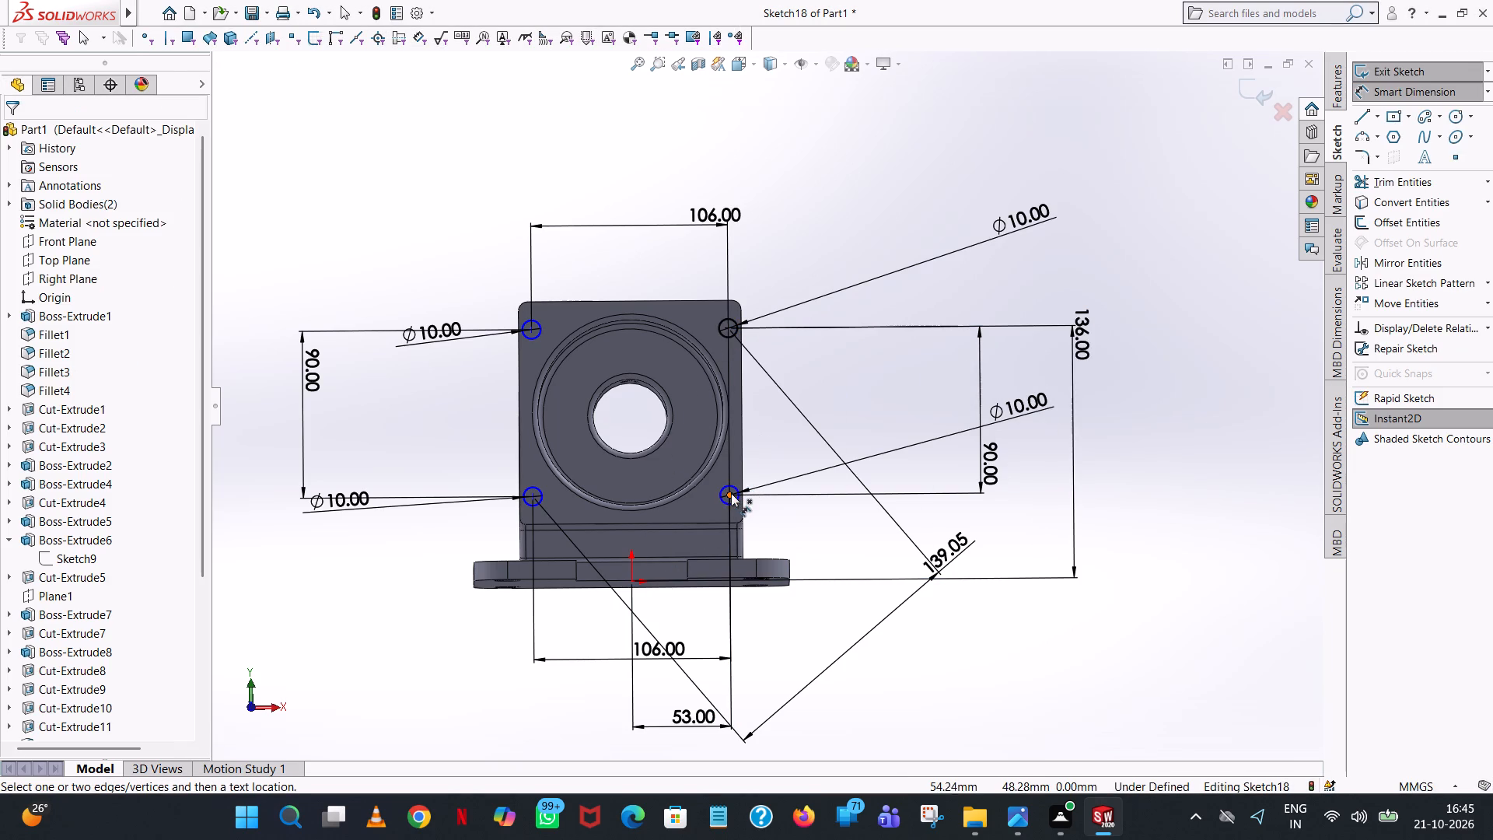
Dimension the horizontal distance from the origin to the lower positive-X circle's centre.
left_click(731, 494)
left_click(631, 583)
left_click(720, 659)
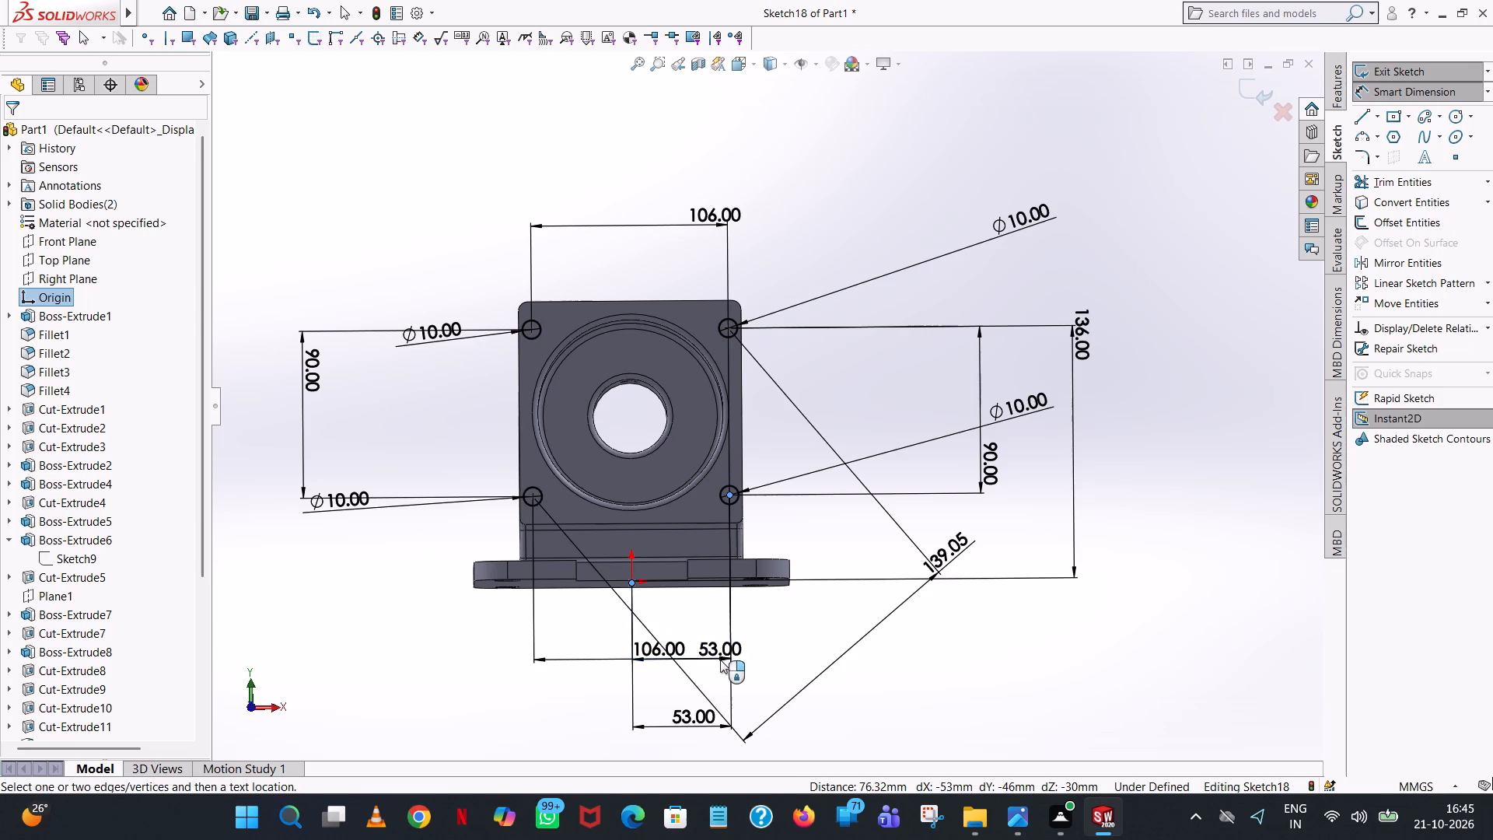
left_click(651, 635)
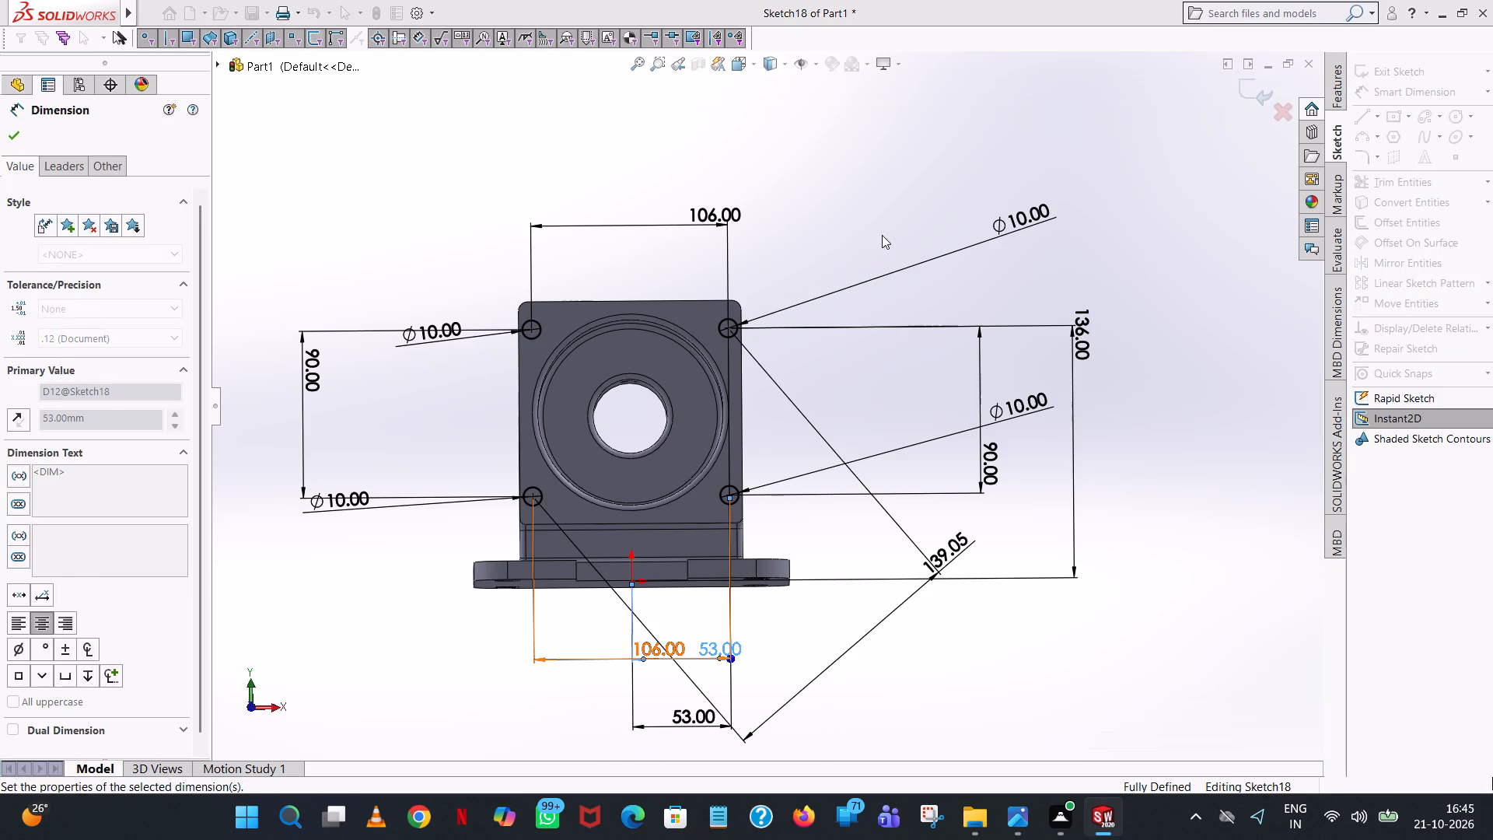
left_click(879, 226)
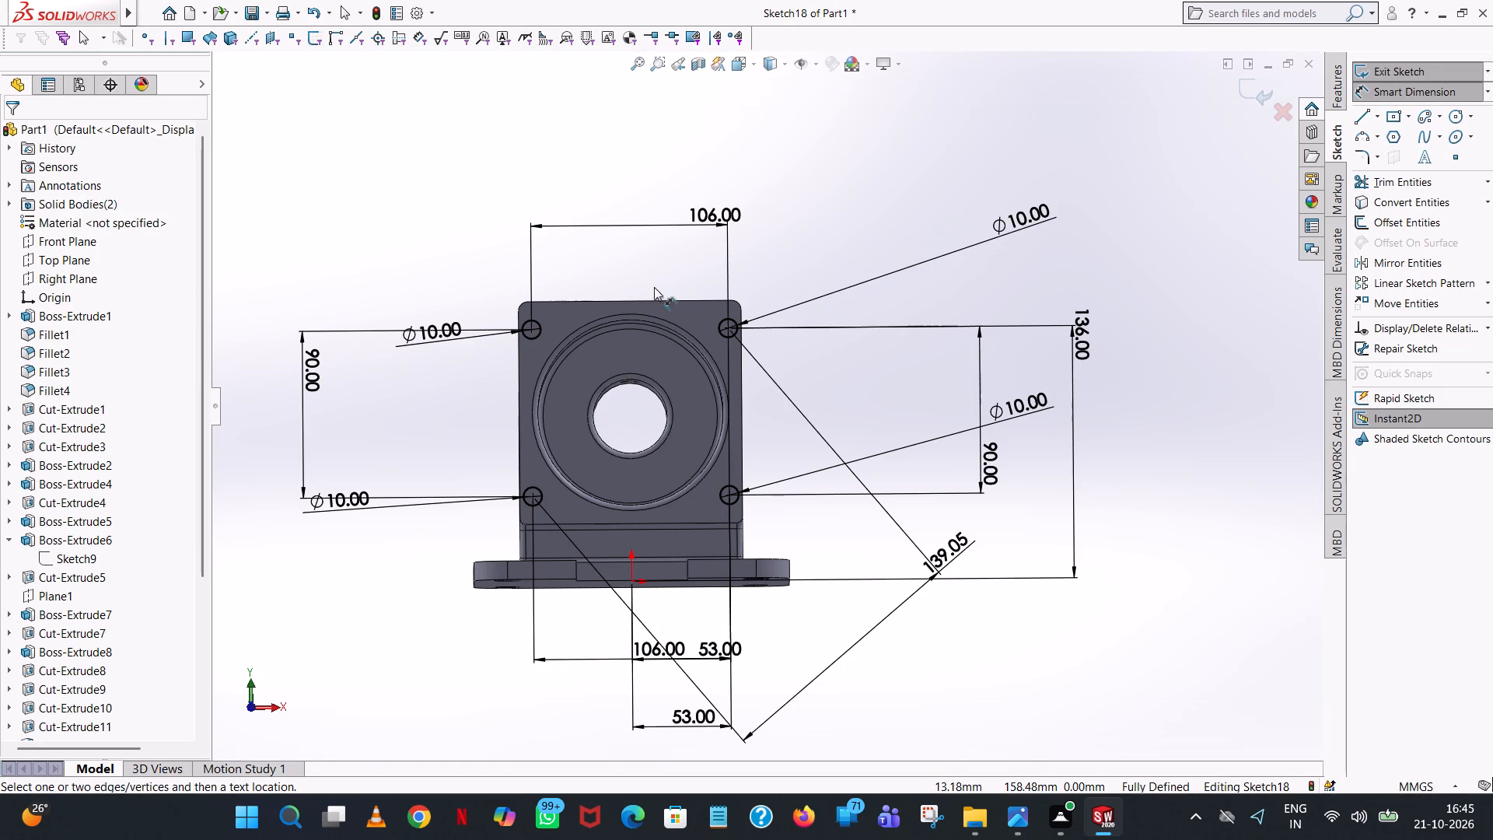
Extrude-cut the four 10 mm corner circles from the sketch plane to a blind depth of 6 mm.
left_click(1339, 93)
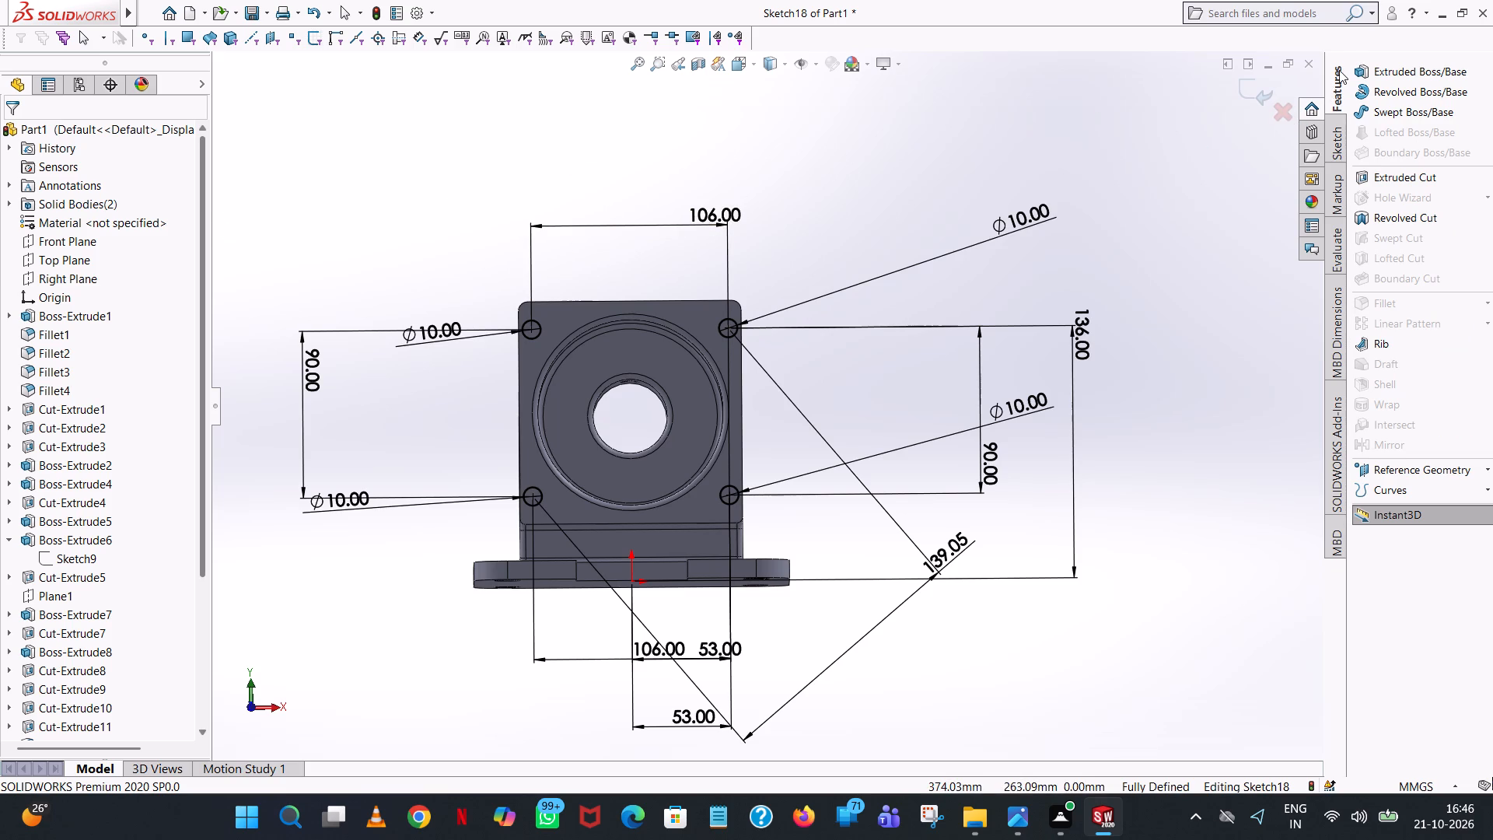
left_click(1386, 173)
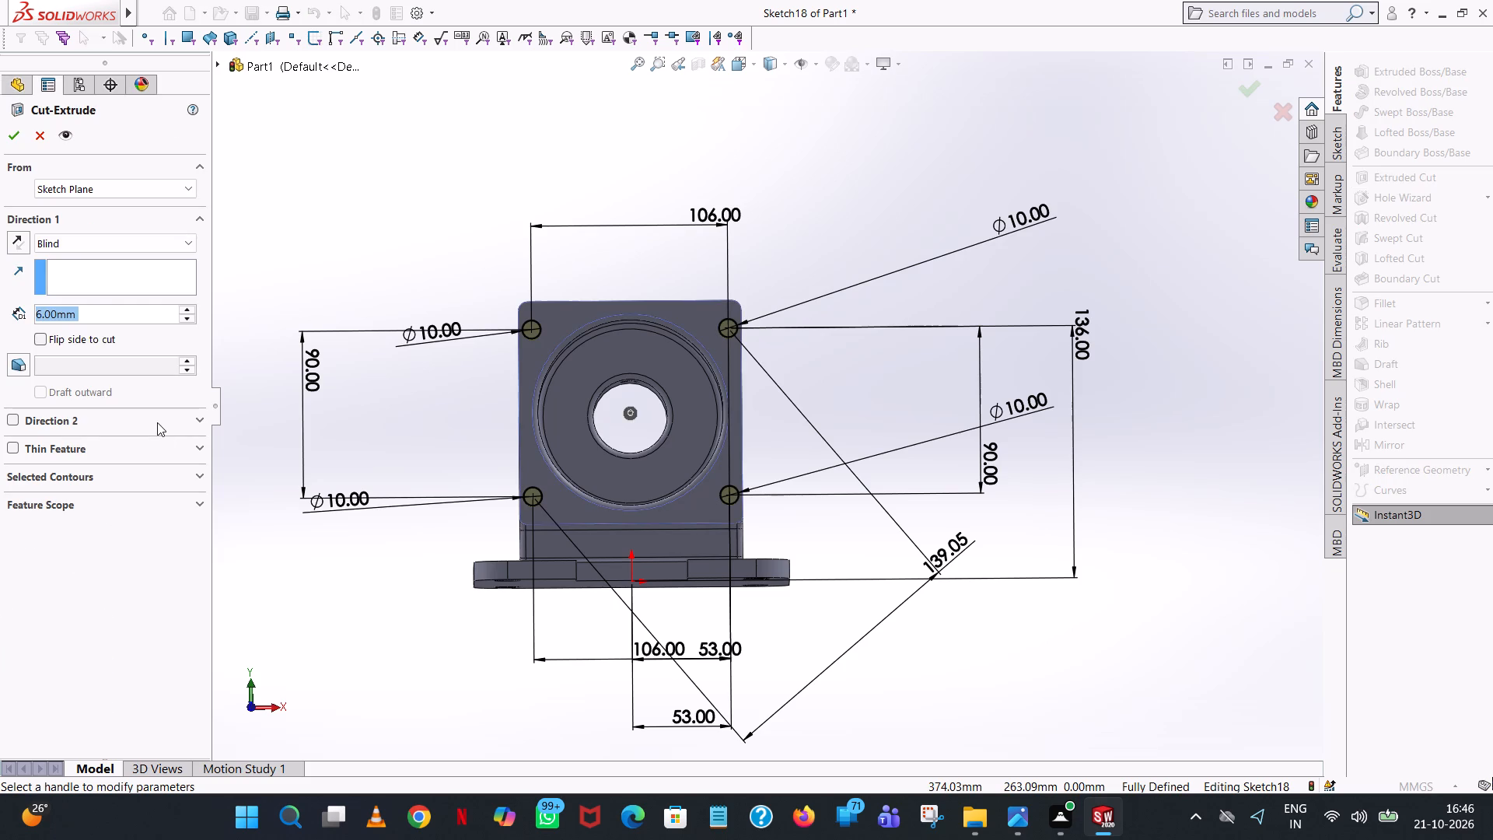
left_click(9, 141)
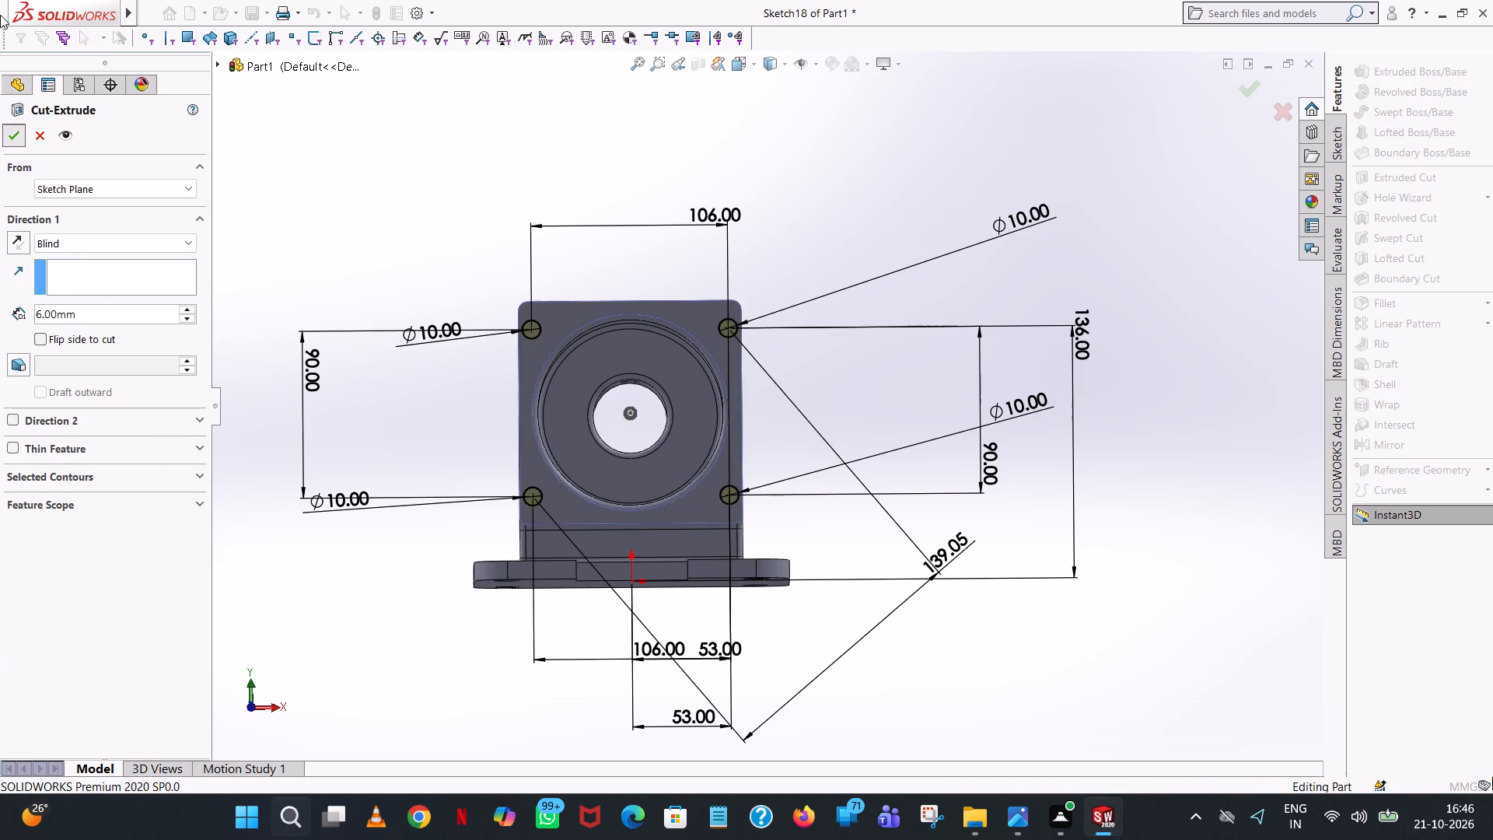
left_click(886, 147)
Start an extruded-cut sketch on the floor of the upper positive-X corner hole and draw a concentric circle of radius 8.5/2 mm.
middle_click(853, 317)
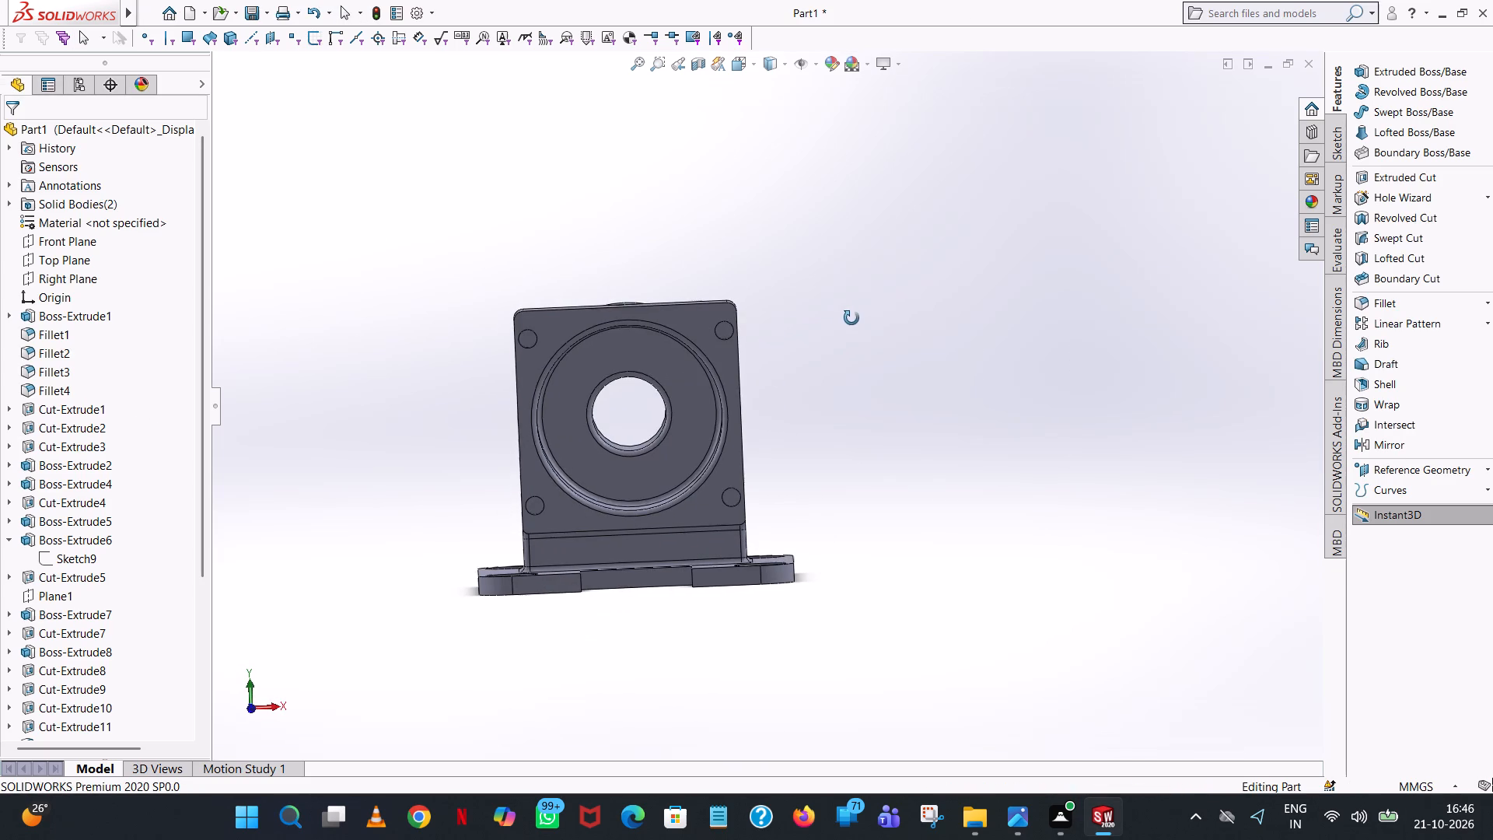
left_click(1388, 187)
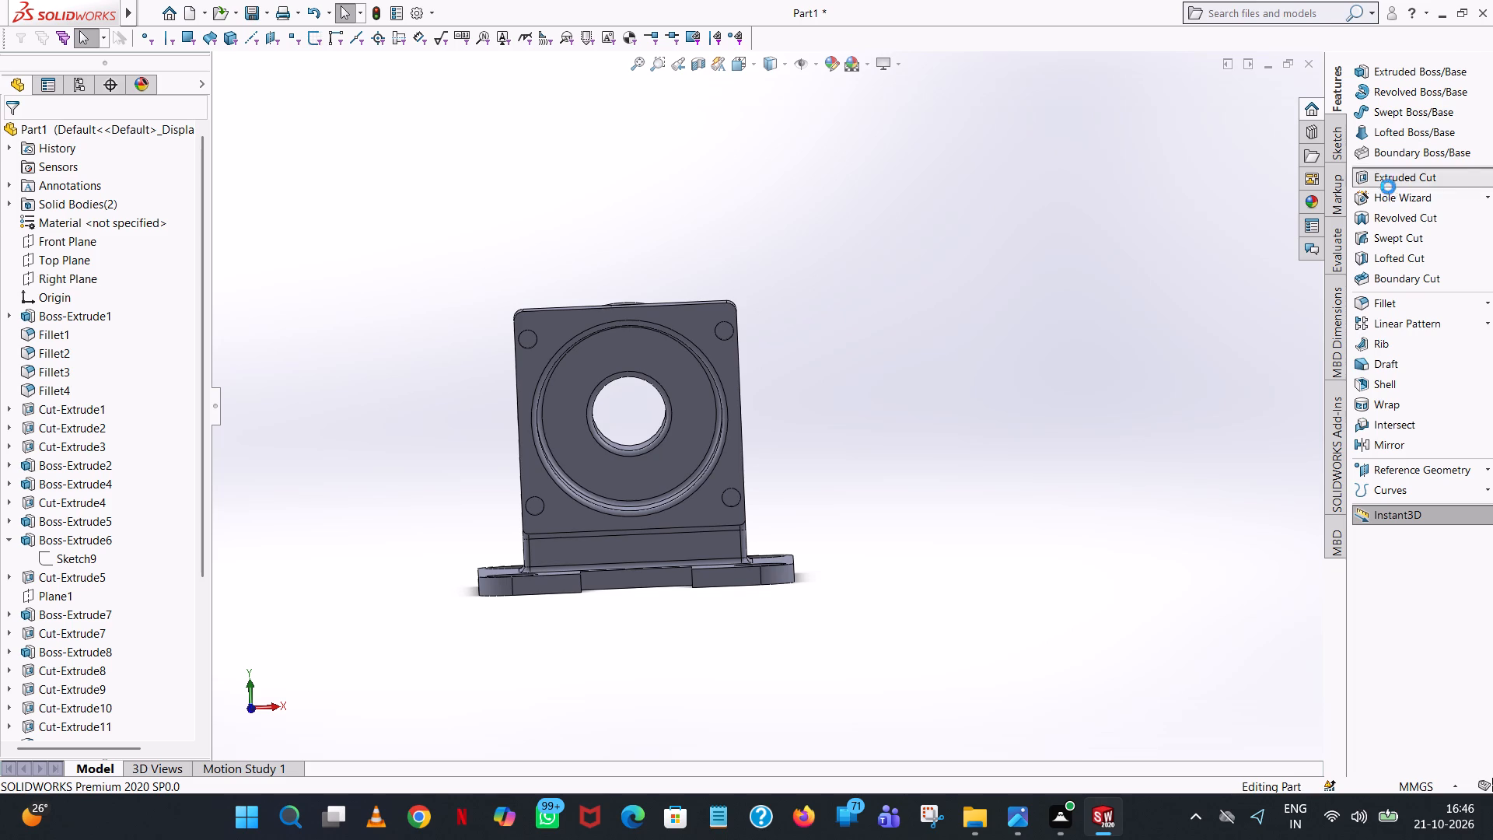
left_click(726, 332)
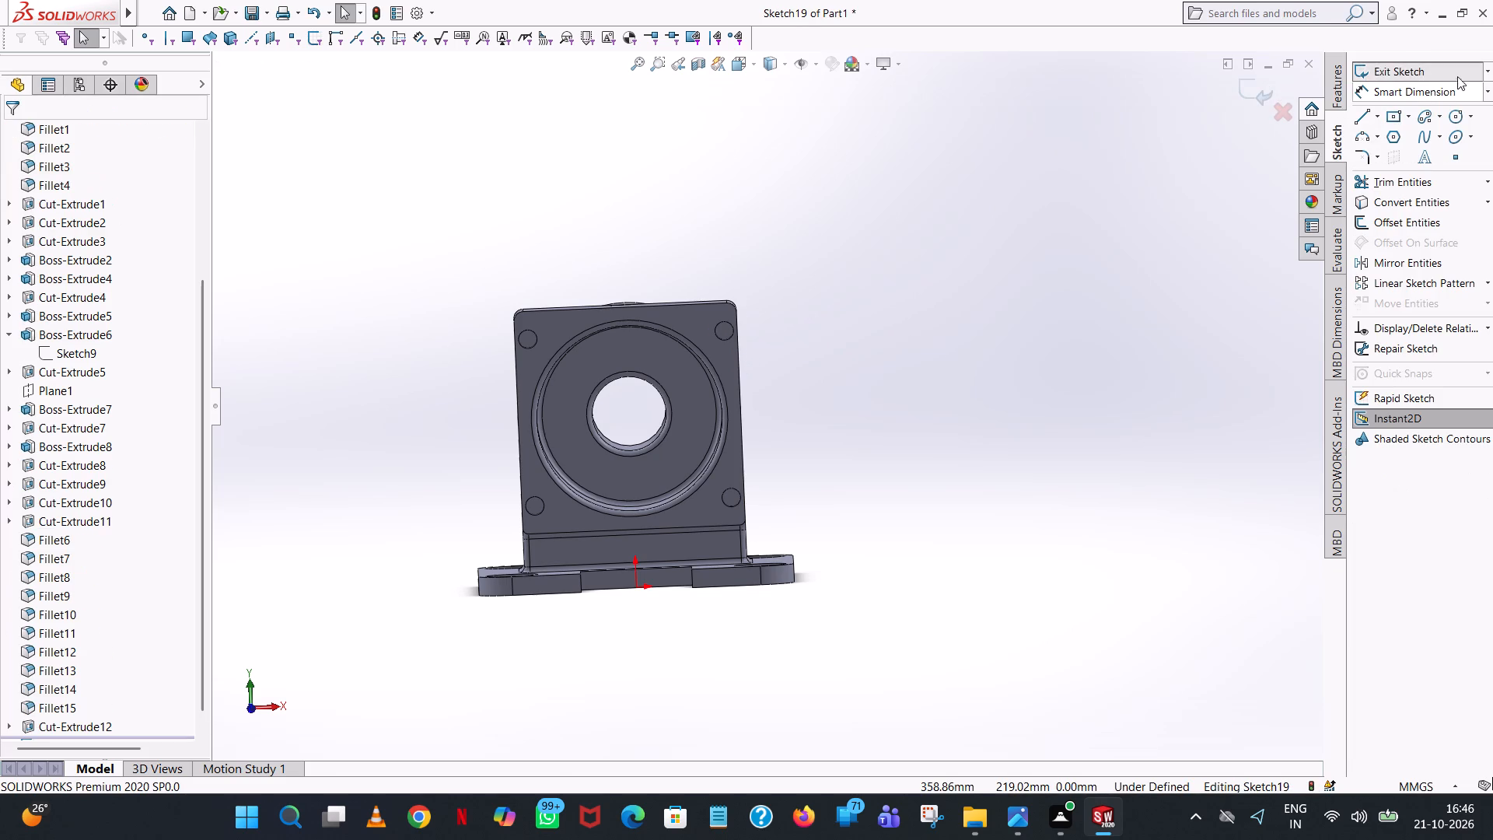
left_click(1457, 114)
scroll(713, 409, "down", 8)
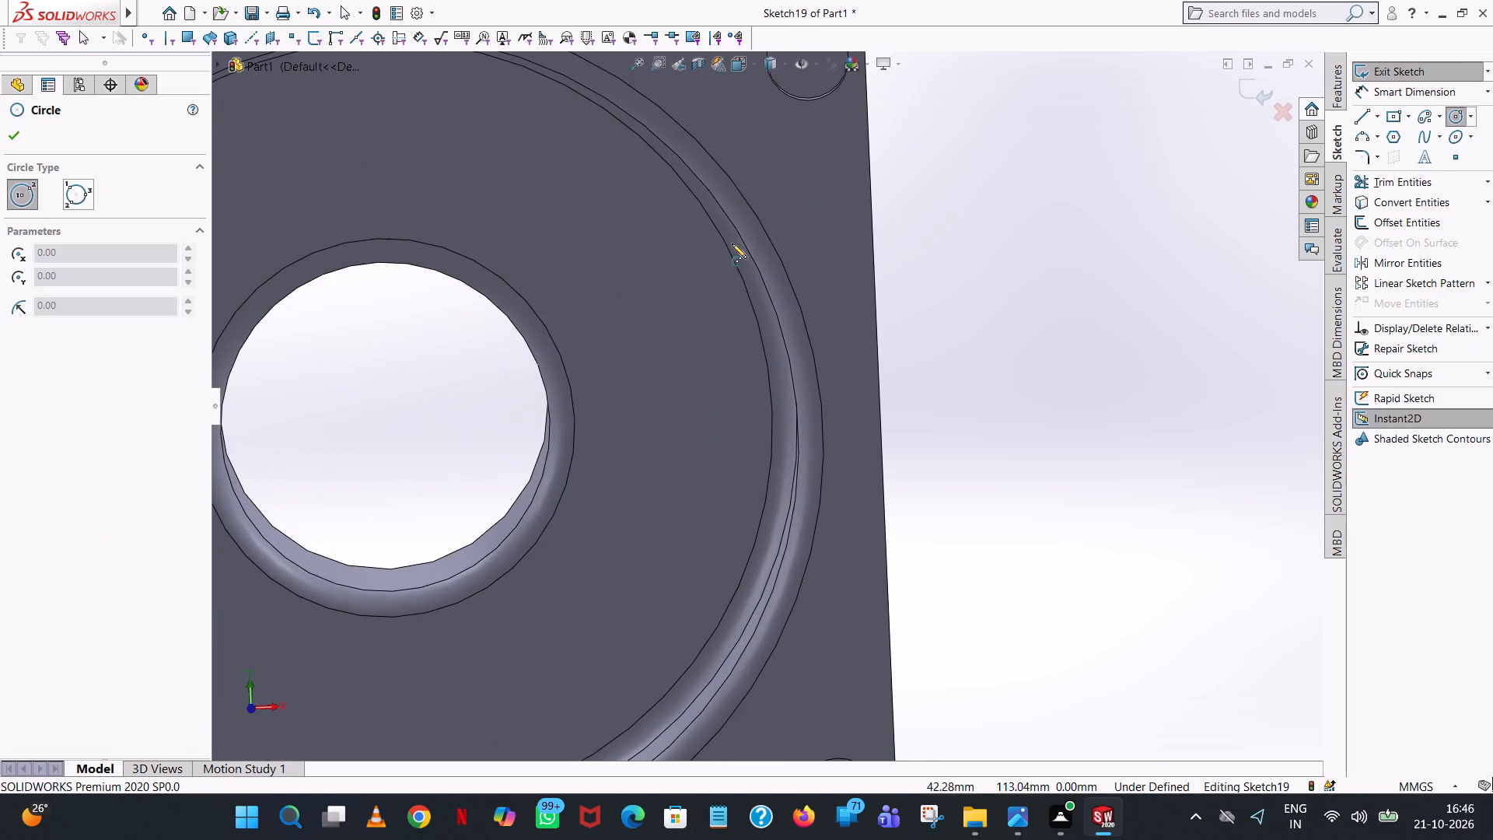
scroll(775, 220, "up", 5)
scroll(777, 215, "down", 4)
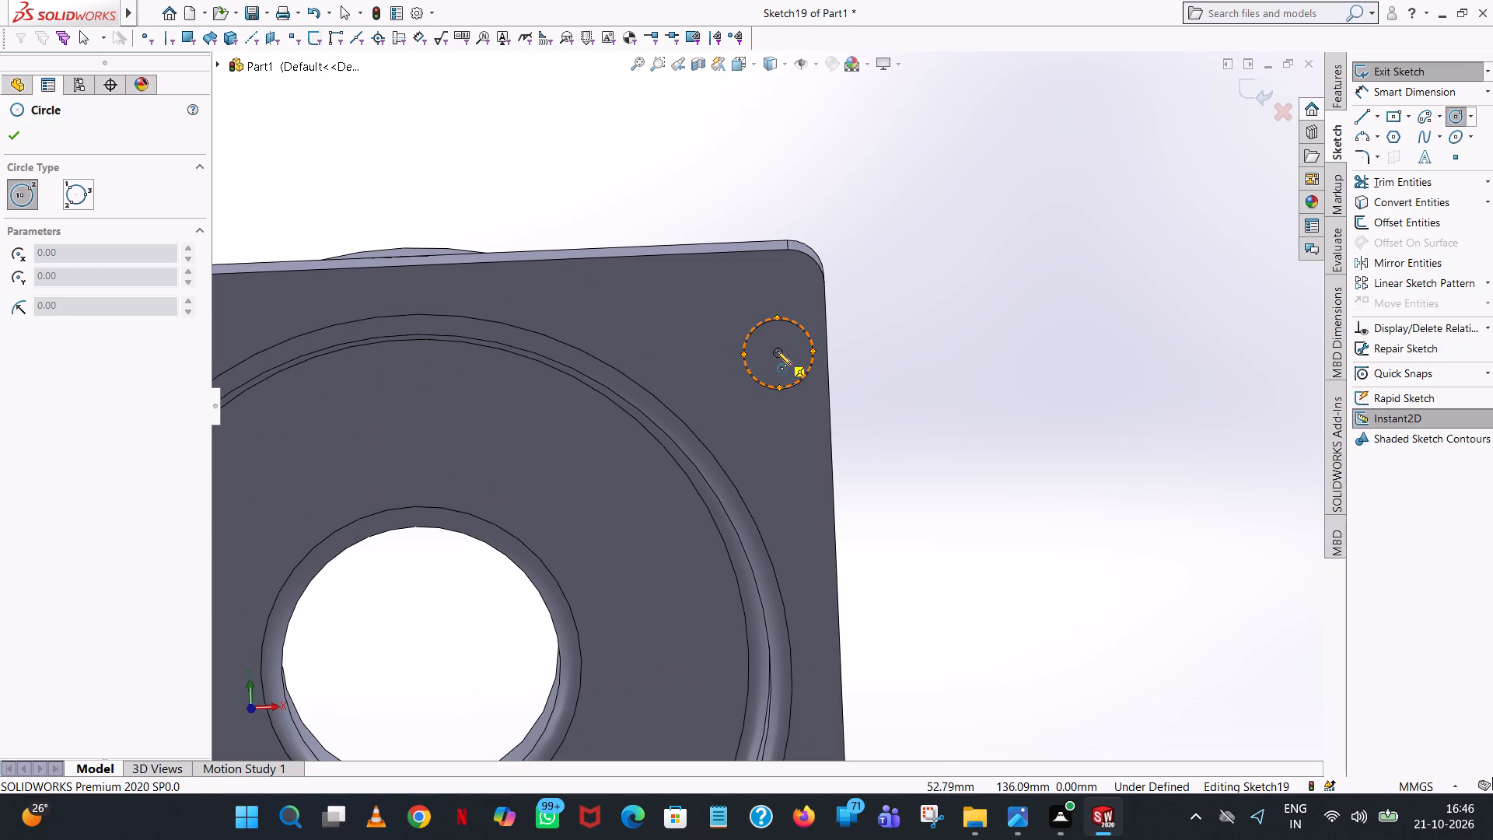
left_click(777, 350)
left_click(797, 333)
type("8.5/2")
key("Return")
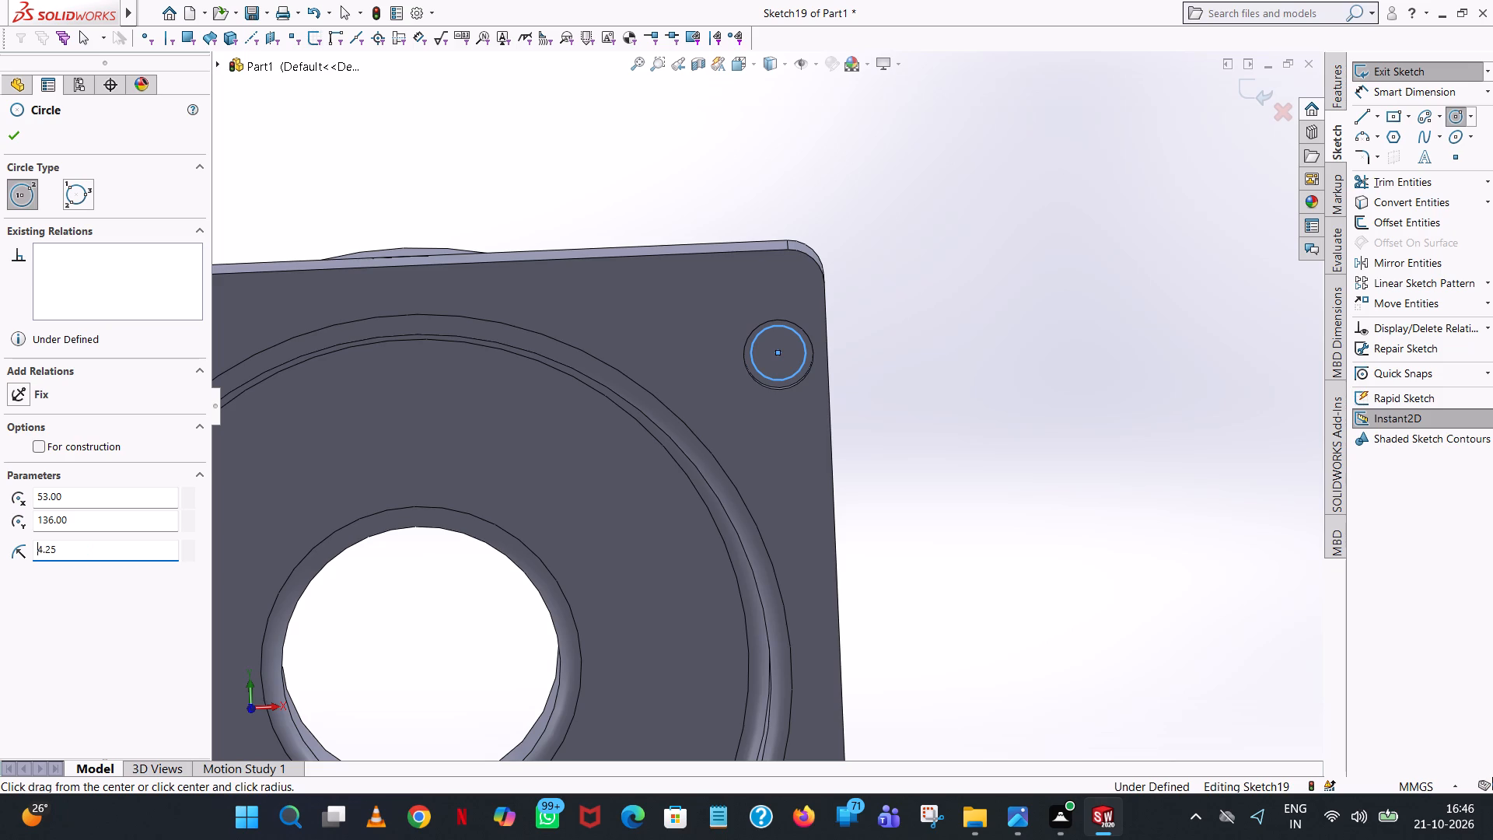
Sketch a circle of about 2.94 mm radius concentric with the lower positive-X corner hole.
scroll(797, 333, "up", 5)
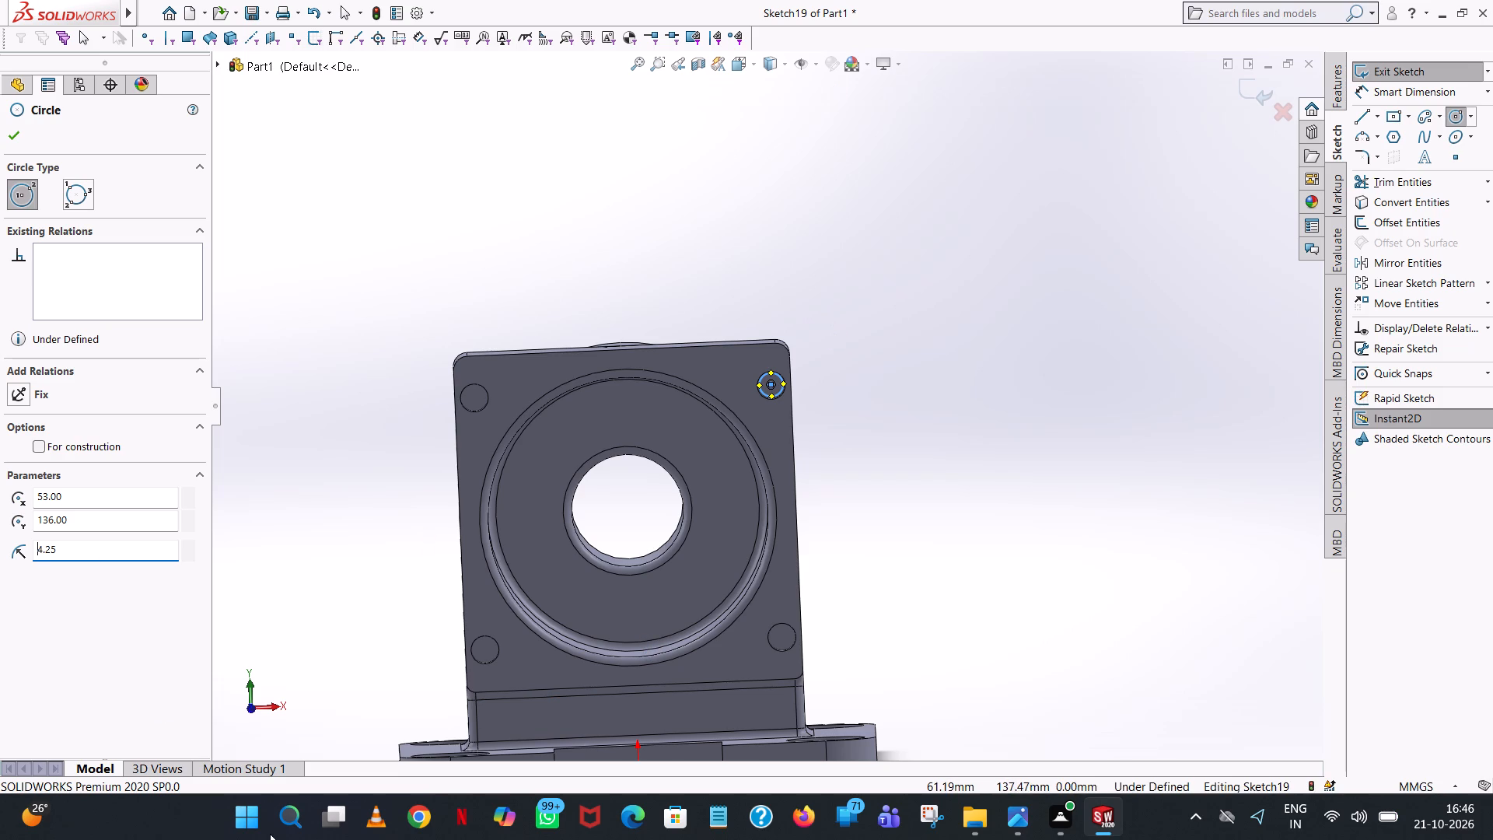
scroll(767, 659, "down", 14)
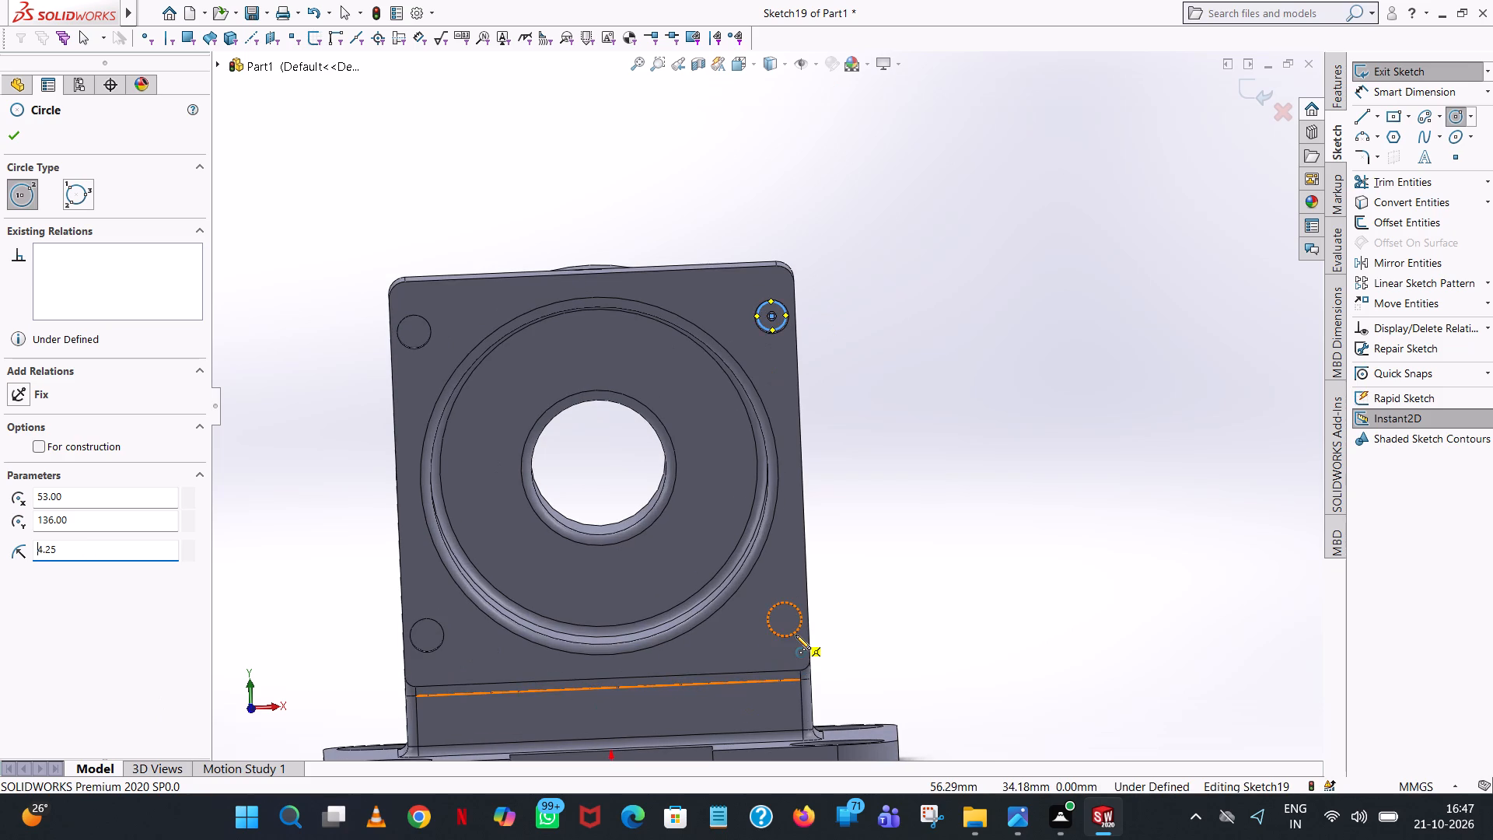
scroll(795, 635, "down", 9)
scroll(787, 558, "down", 8)
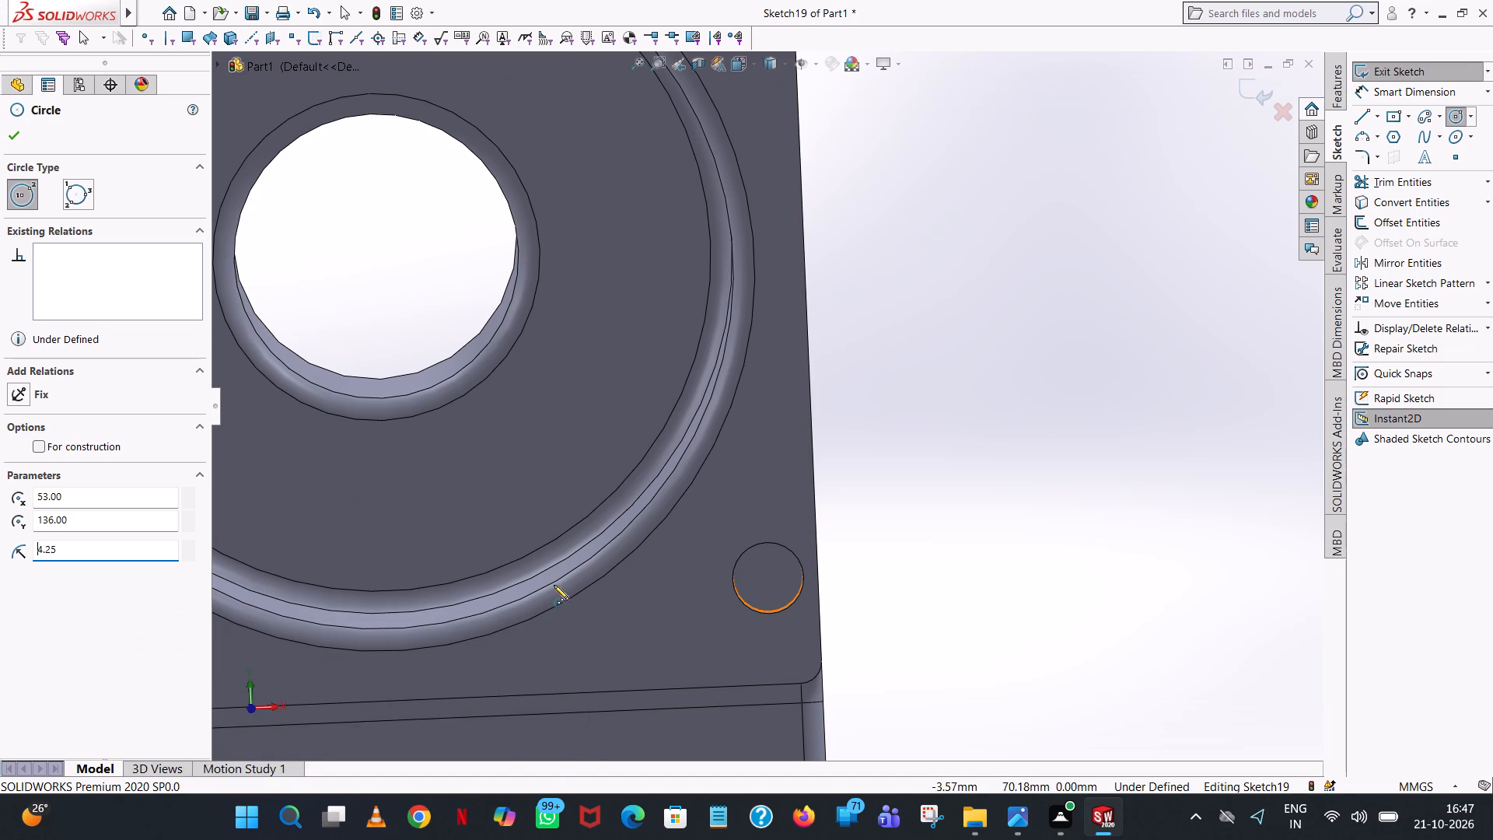
left_click(769, 576)
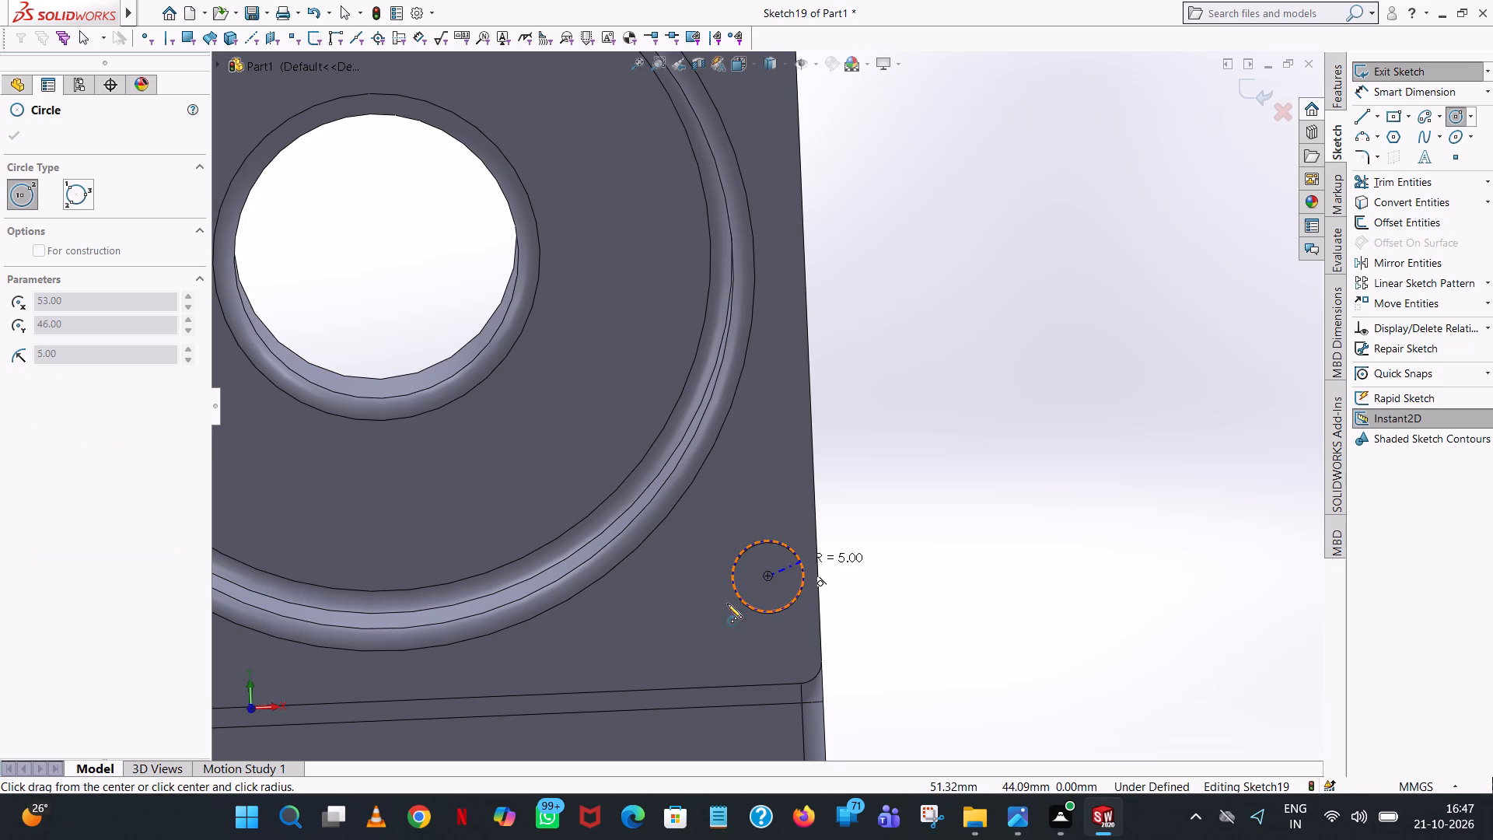
left_click(788, 569)
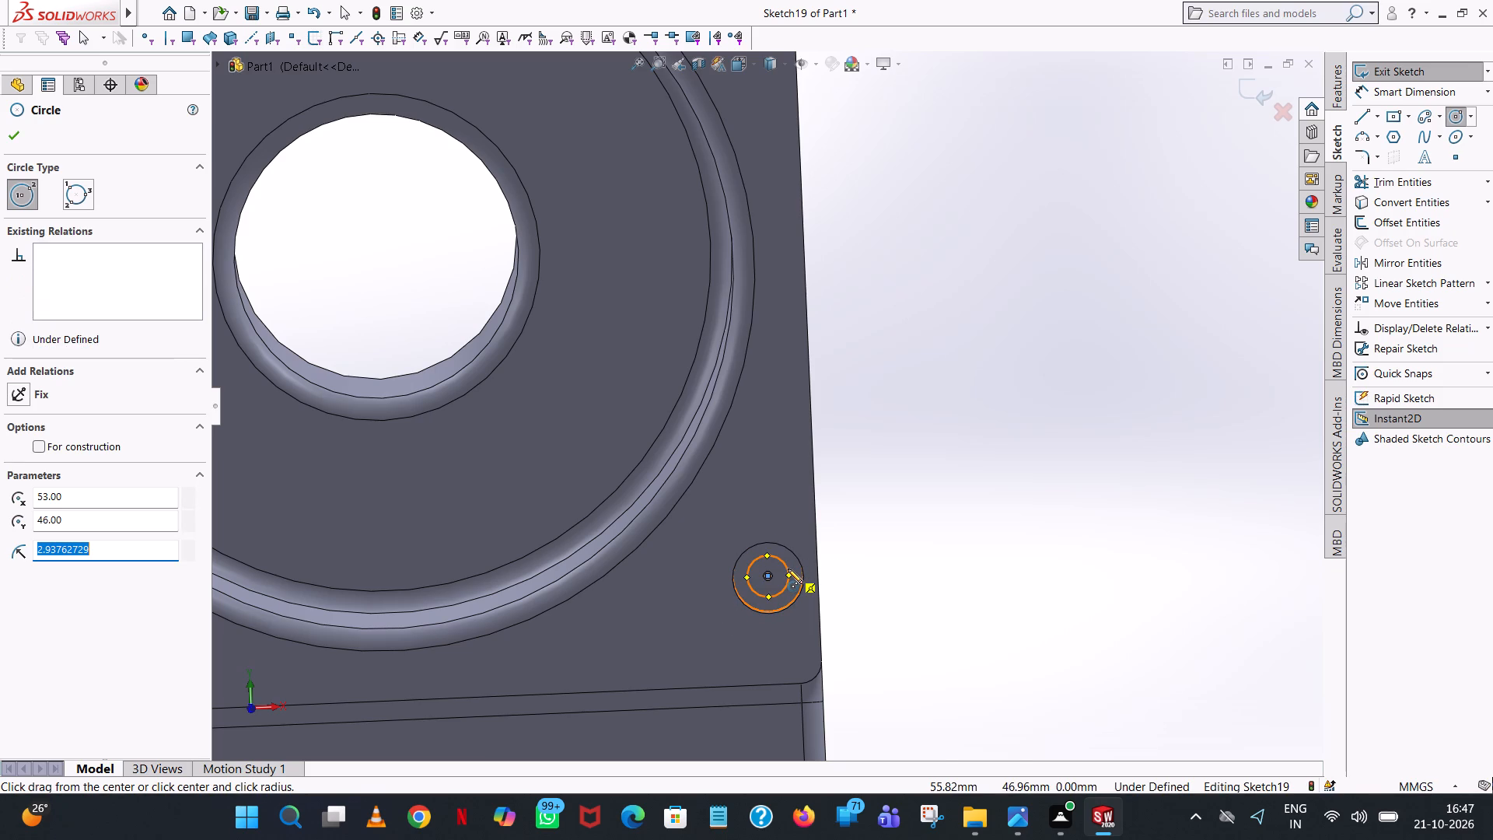
right_click(788, 569)
left_click(862, 575)
Sketch a circle of about 3.13 mm radius concentric with the lower negative-X corner hole.
scroll(981, 431, "up", 9)
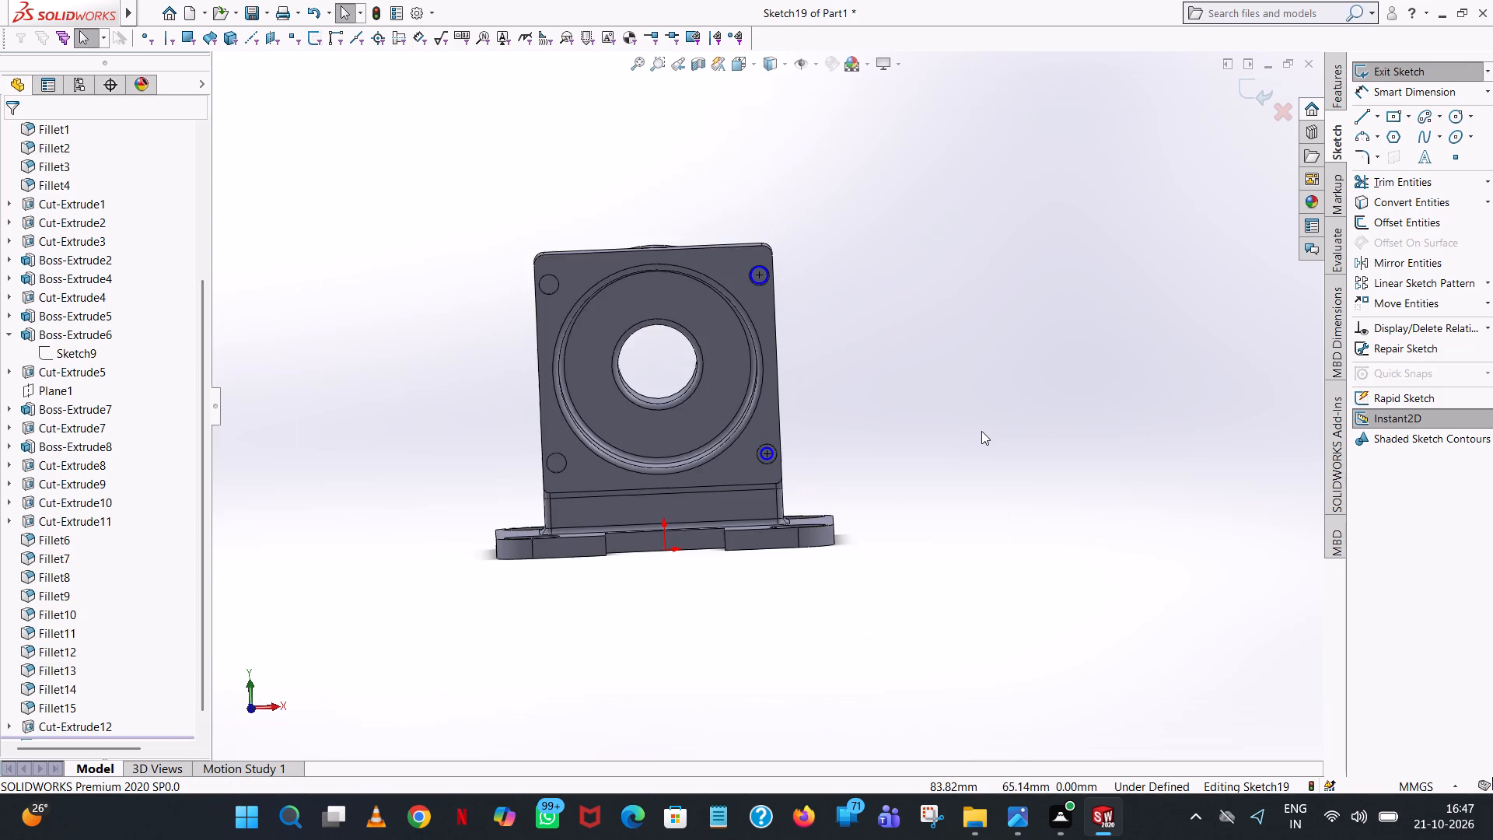
left_click(1457, 114)
scroll(600, 344, "down", 8)
scroll(694, 656, "up", 8)
scroll(774, 555, "down", 6)
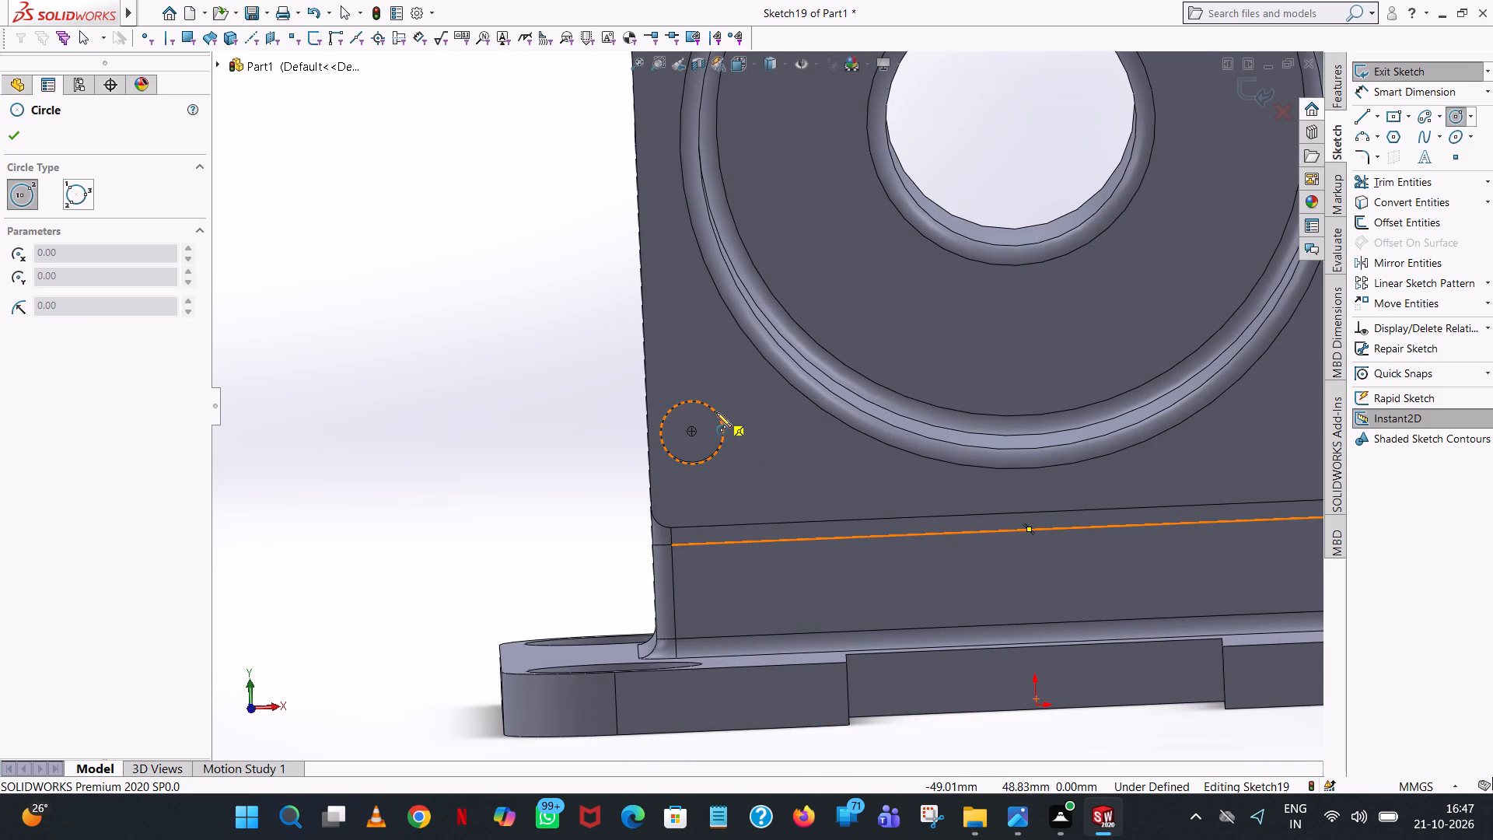
left_click(694, 432)
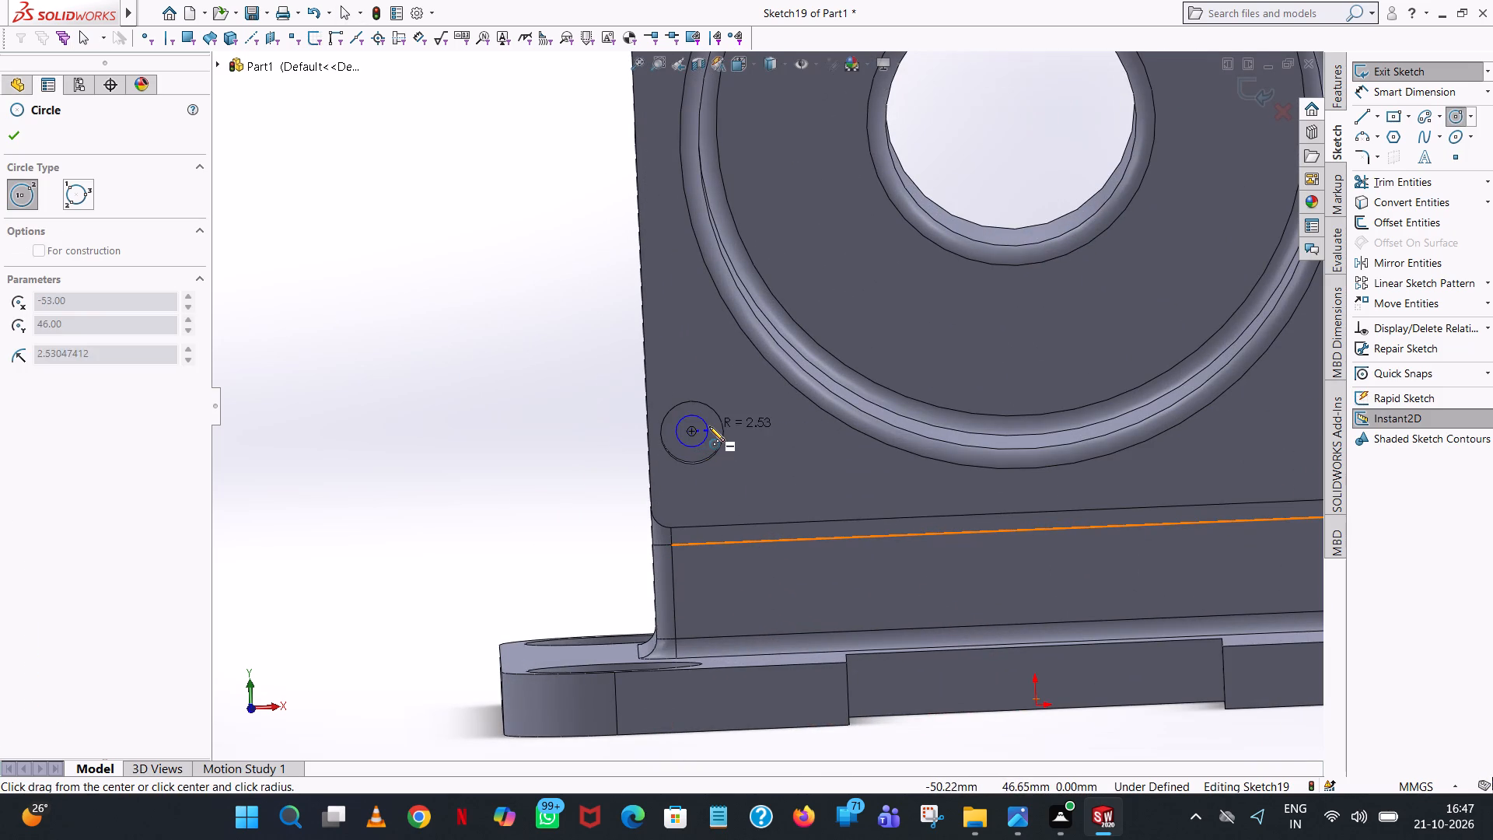
left_click(711, 425)
Sketch a circle of about 3.97 mm radius concentric with the upper negative-X corner hole.
scroll(710, 429, "up", 8)
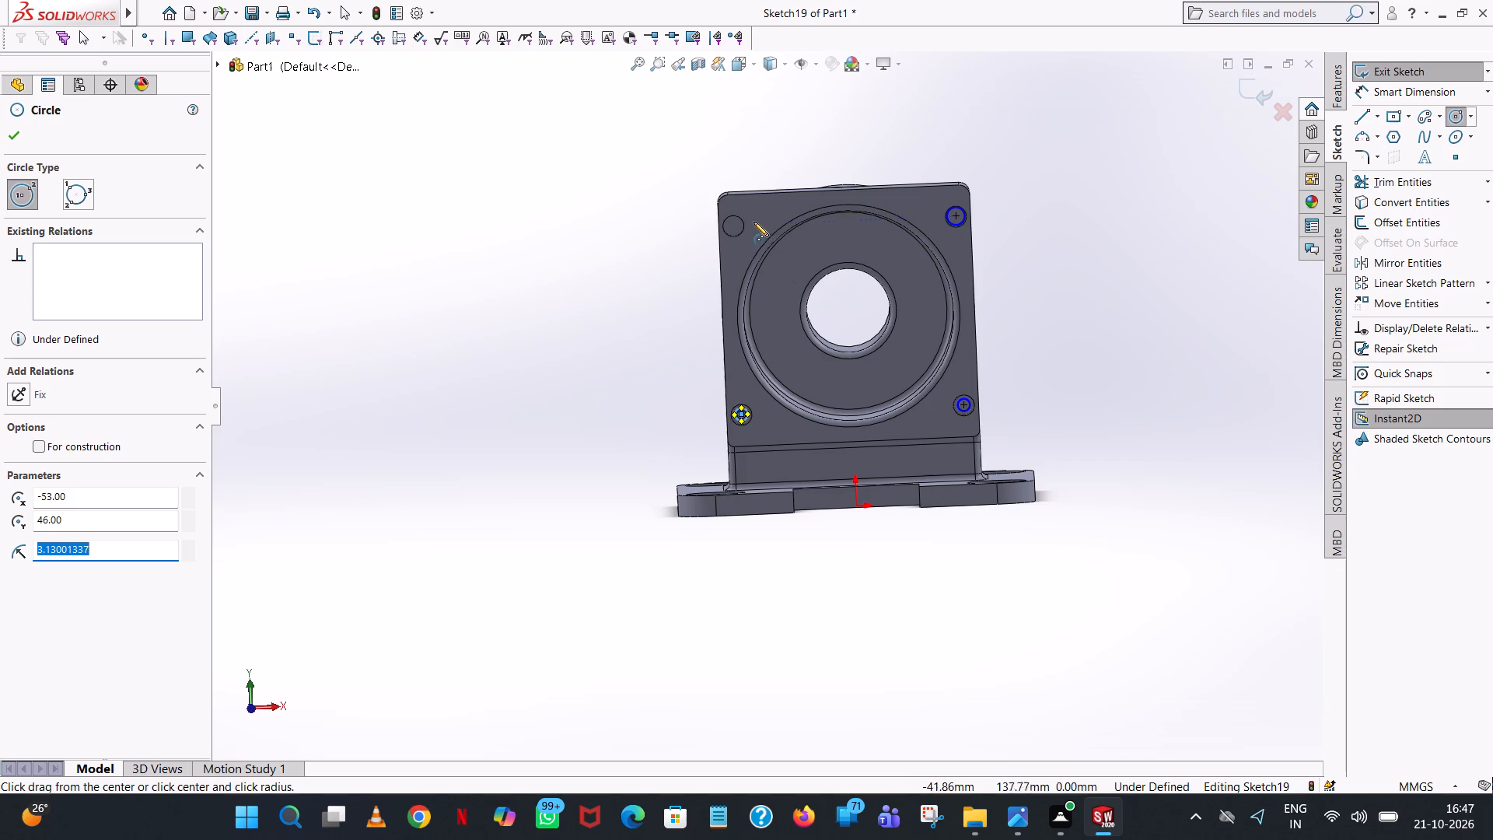
scroll(743, 223, "up", 1)
scroll(743, 223, "down", 8)
scroll(733, 488, "down", 10)
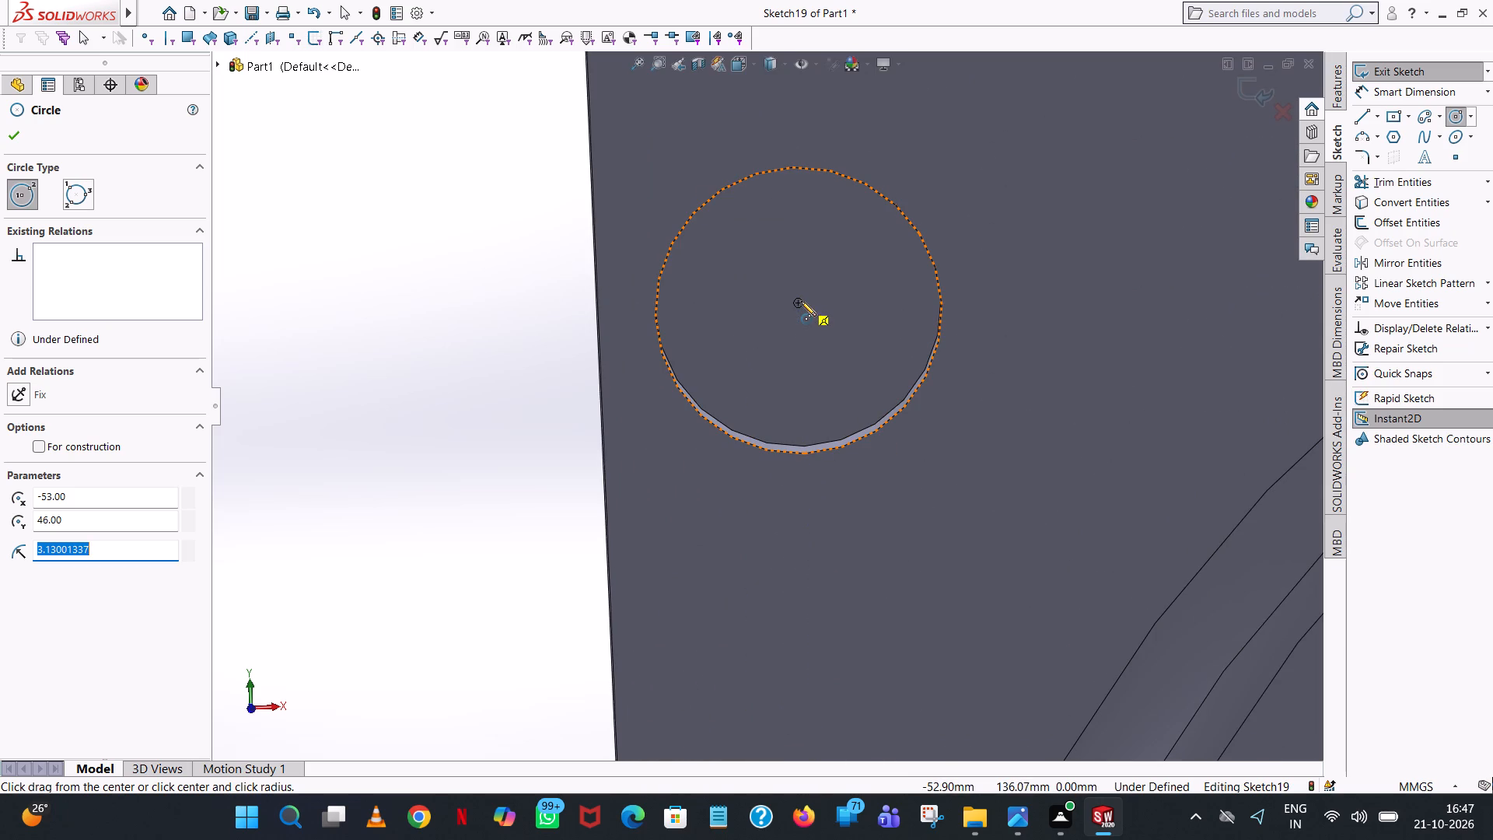
left_click(798, 304)
left_click(892, 239)
right_click(892, 239)
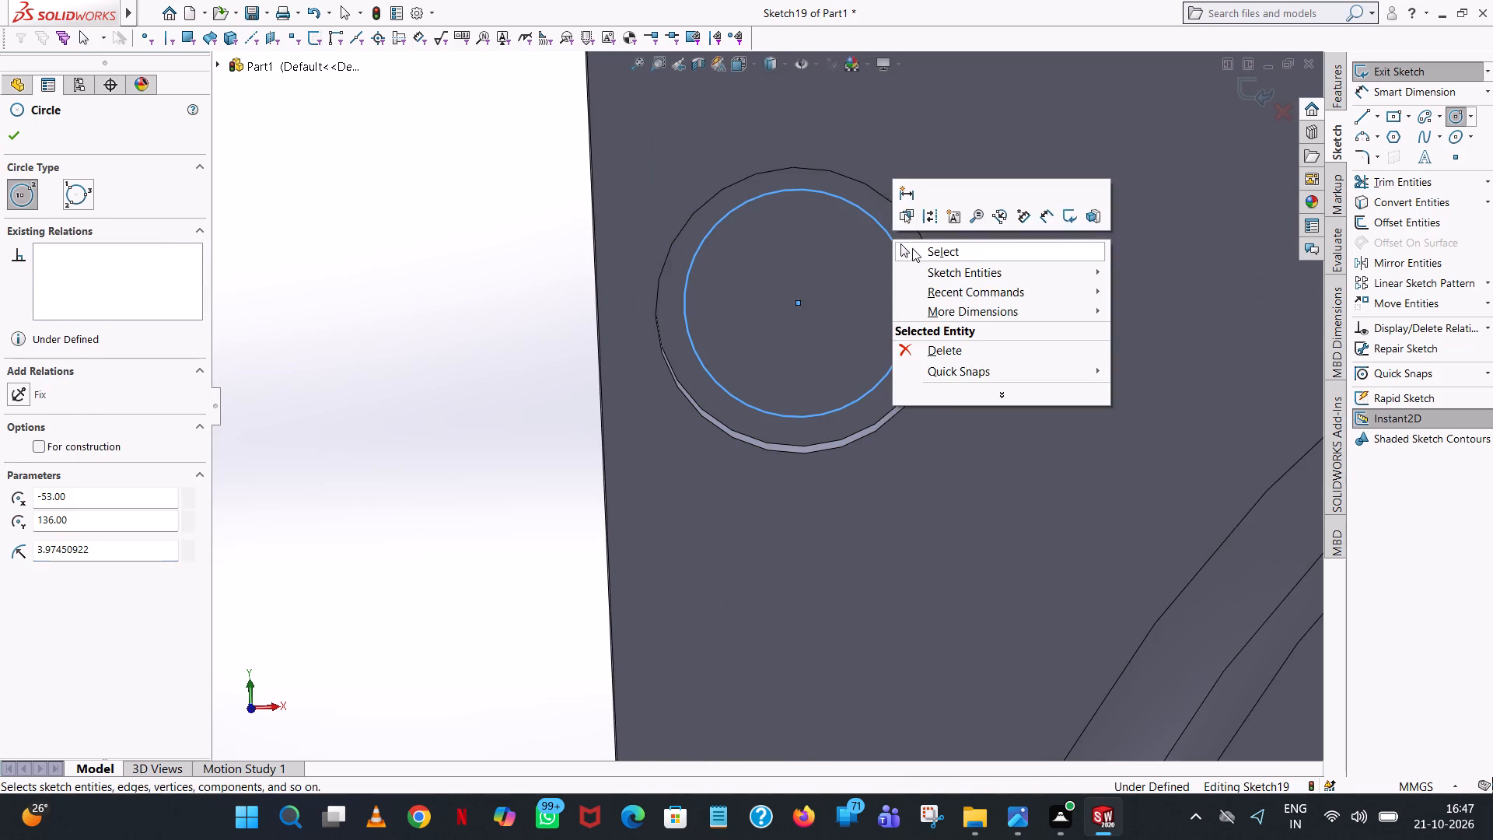
left_click(917, 250)
Dimension the upper negative-X circle's diameter as 8.5 mm.
left_click(1452, 91)
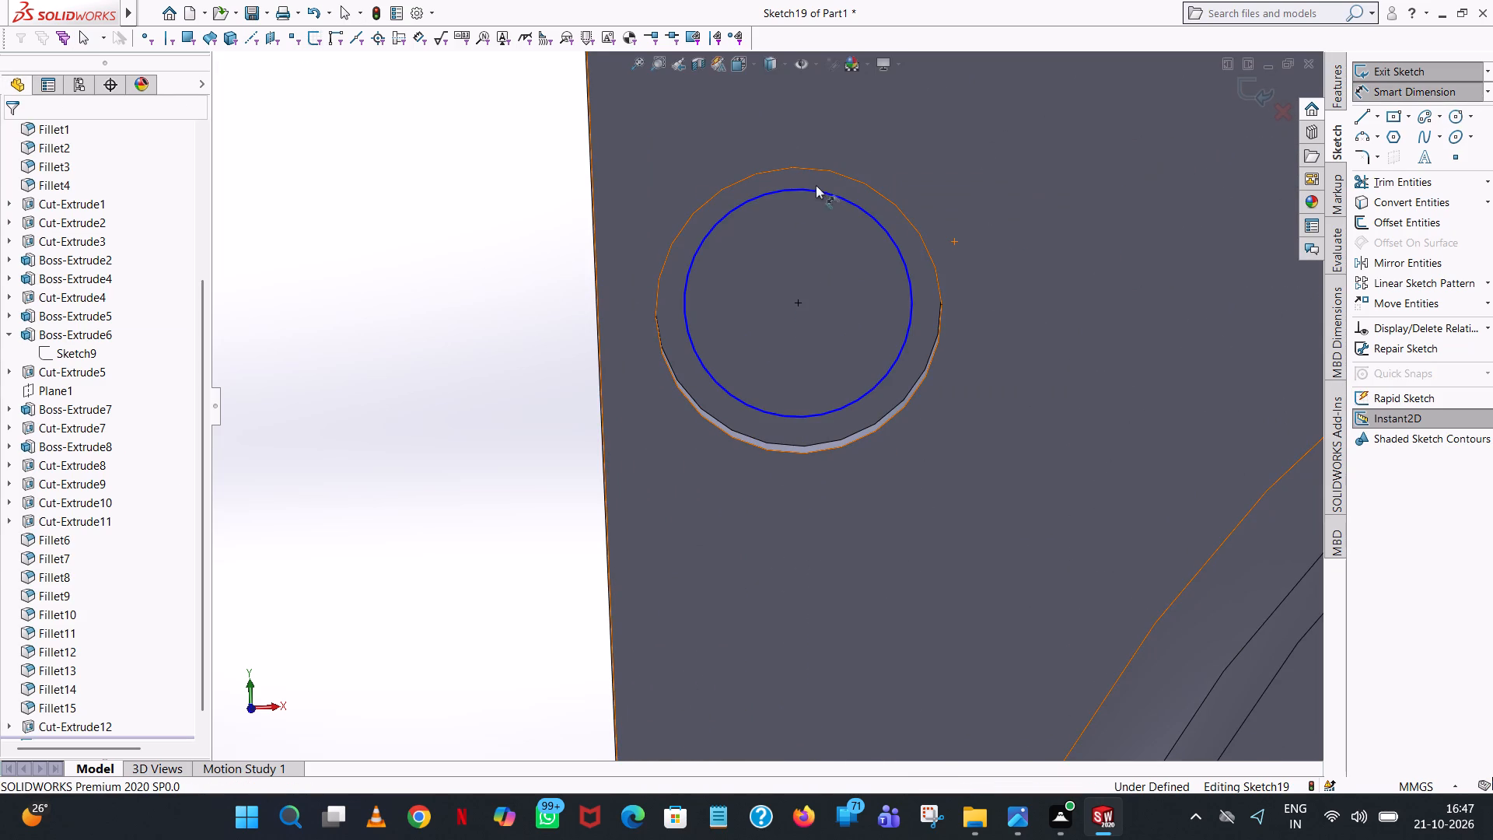
left_click(785, 189)
left_click(434, 177)
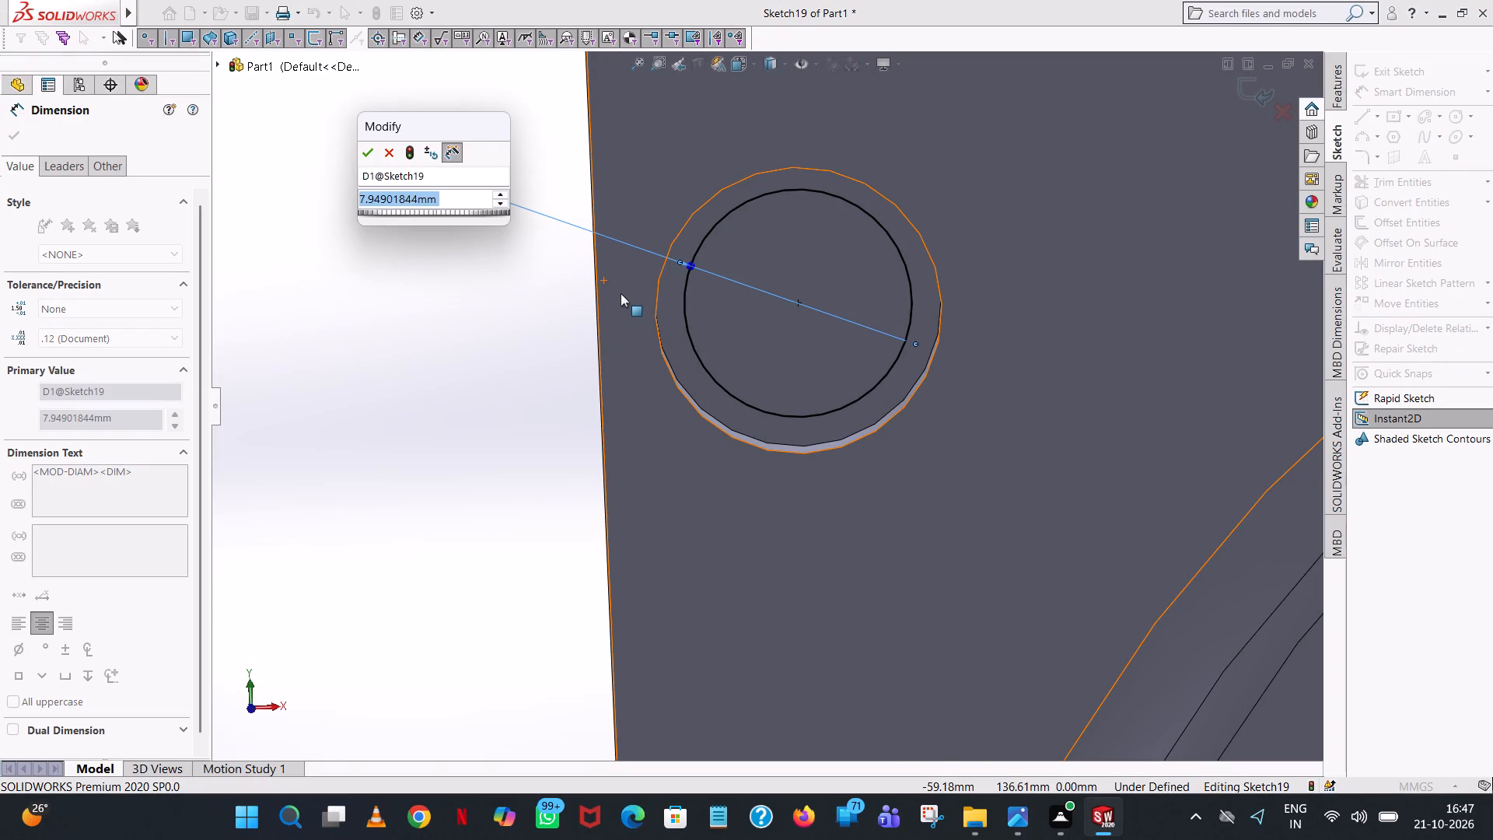
type("8.5")
key("Return")
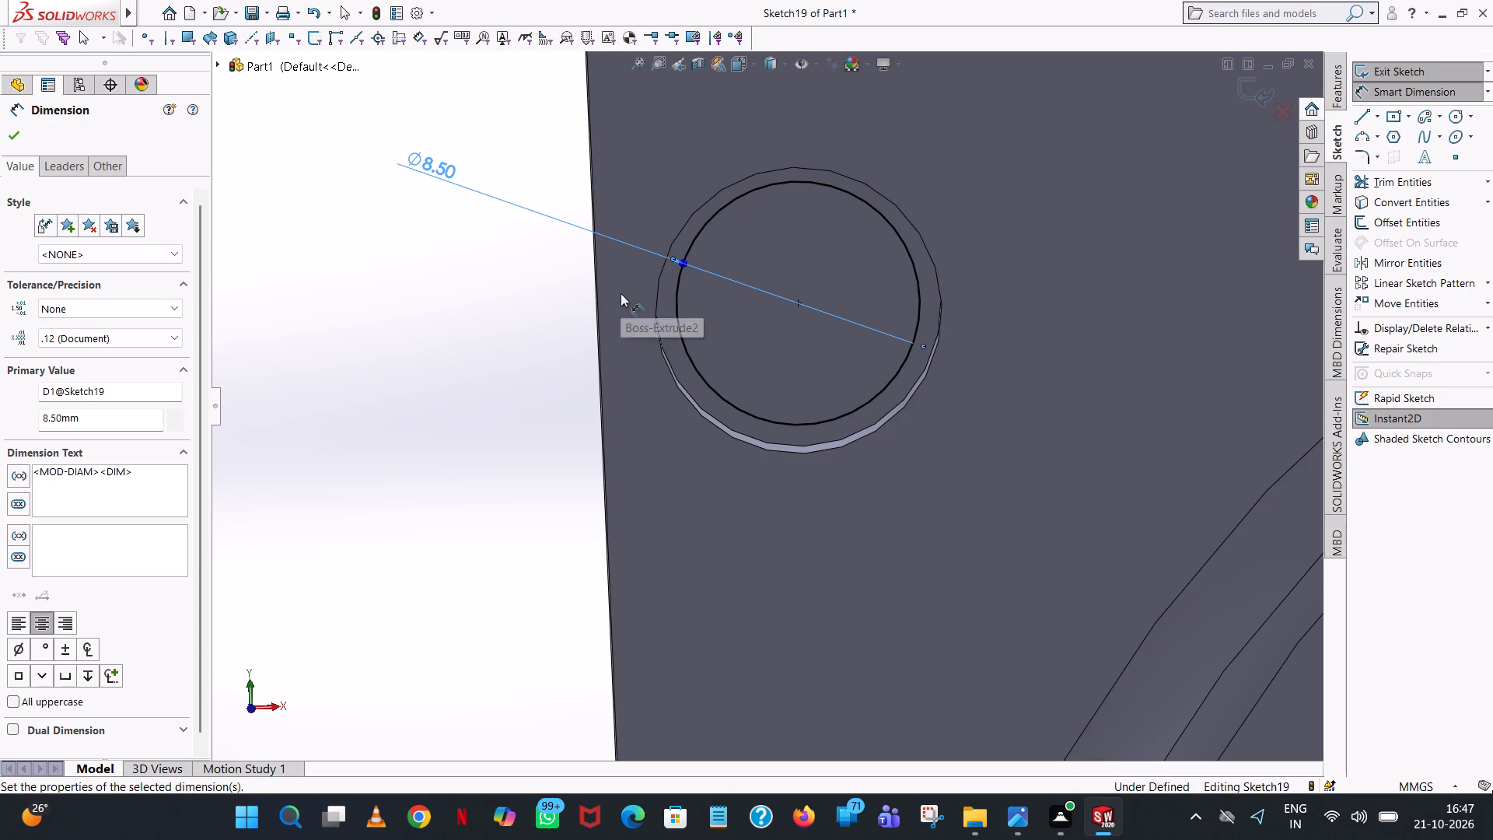
Dimension the upper positive-X circle's diameter, keeping it at 8.5 mm.
scroll(1122, 366, "up", 18)
scroll(1018, 409, "down", 5)
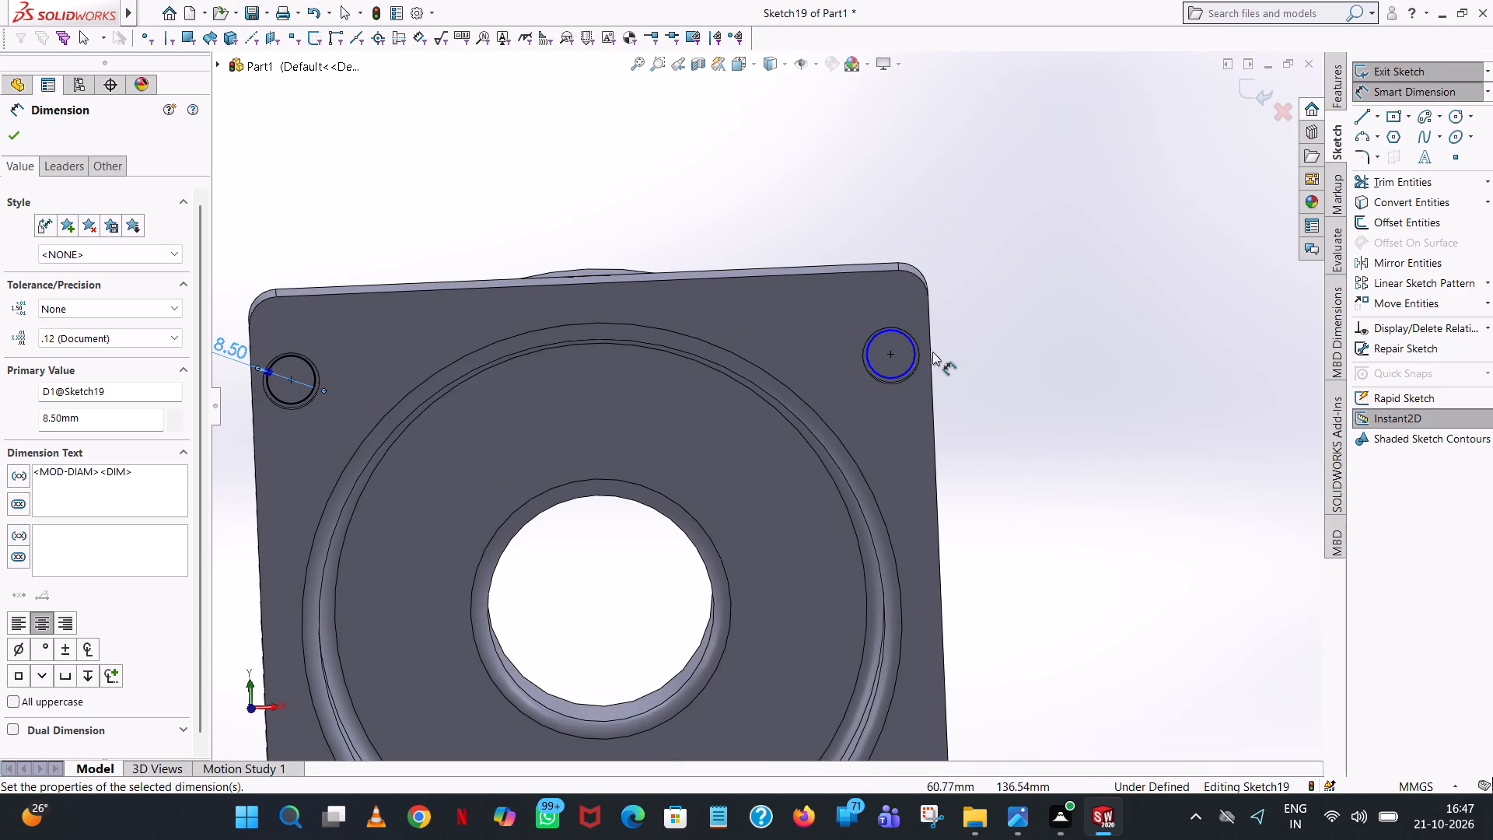
left_click(916, 356)
left_click(1070, 314)
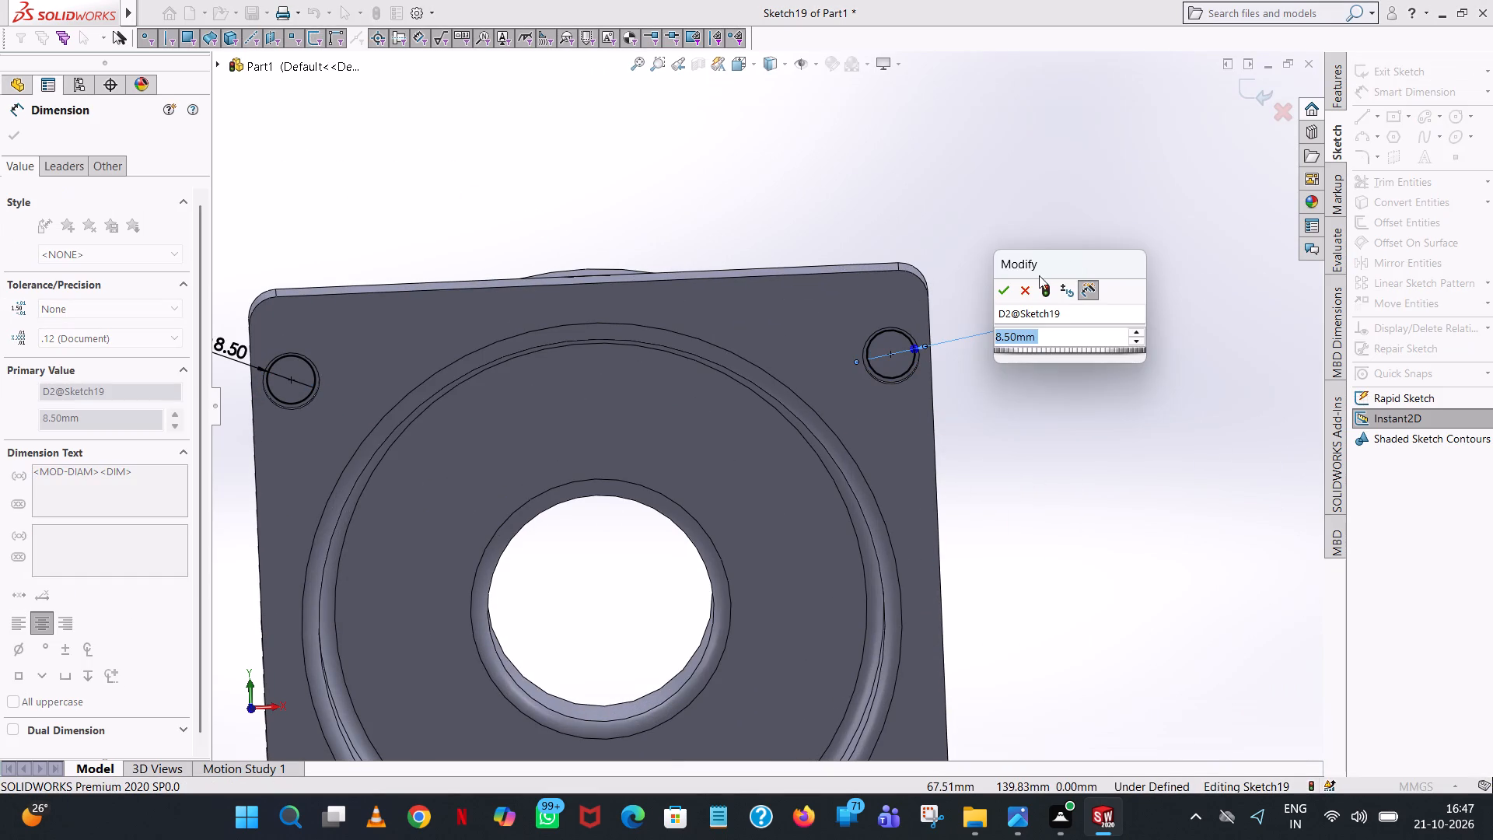
left_click(998, 290)
left_click(1016, 458)
Dimension the lower positive-X circle's diameter as 8.5 mm.
scroll(1018, 462, "up", 5)
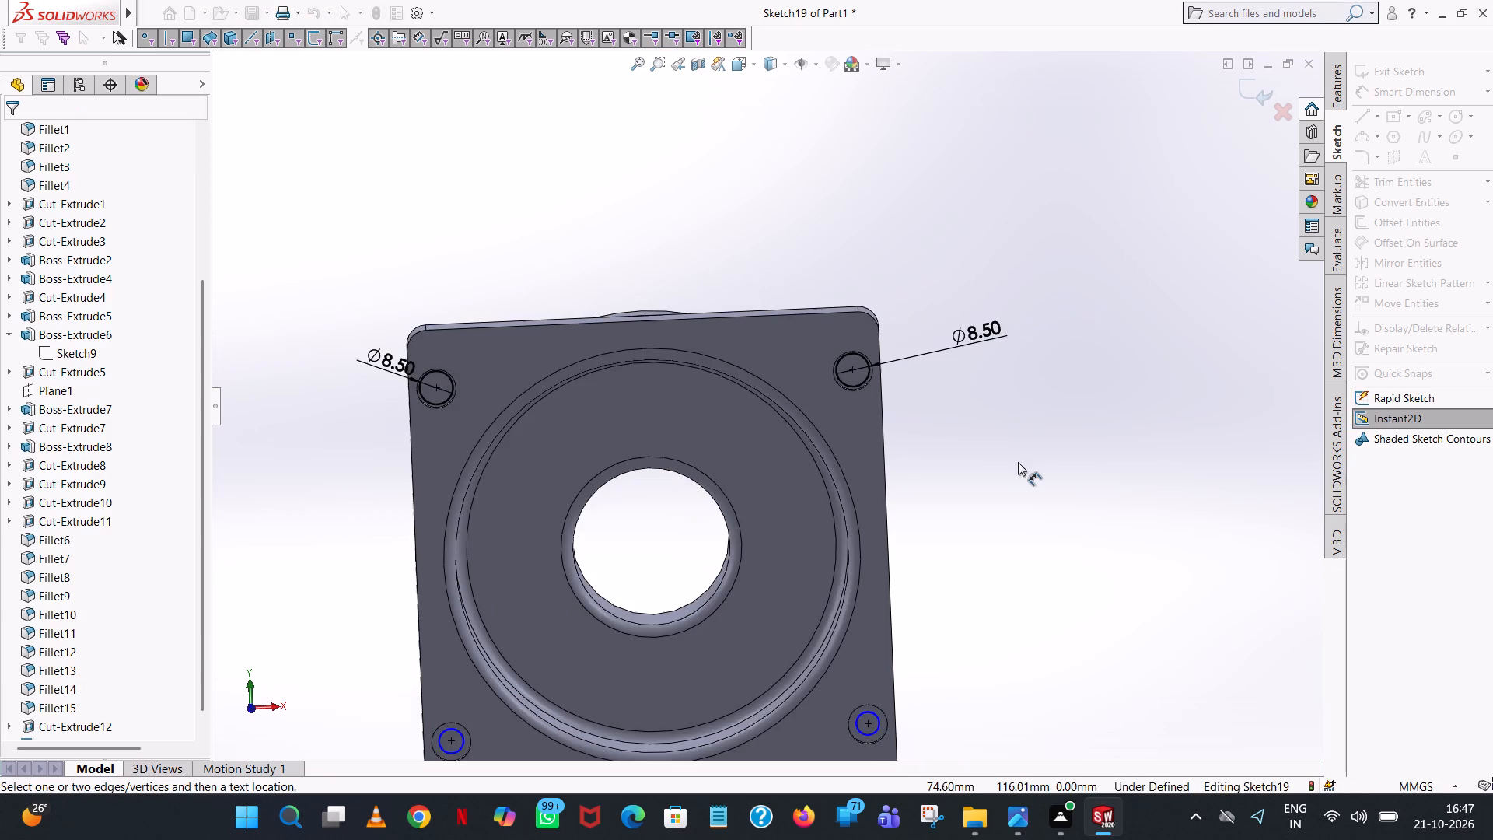
scroll(1018, 462, "up", 4)
scroll(900, 631, "up", 5)
scroll(810, 605, "down", 7)
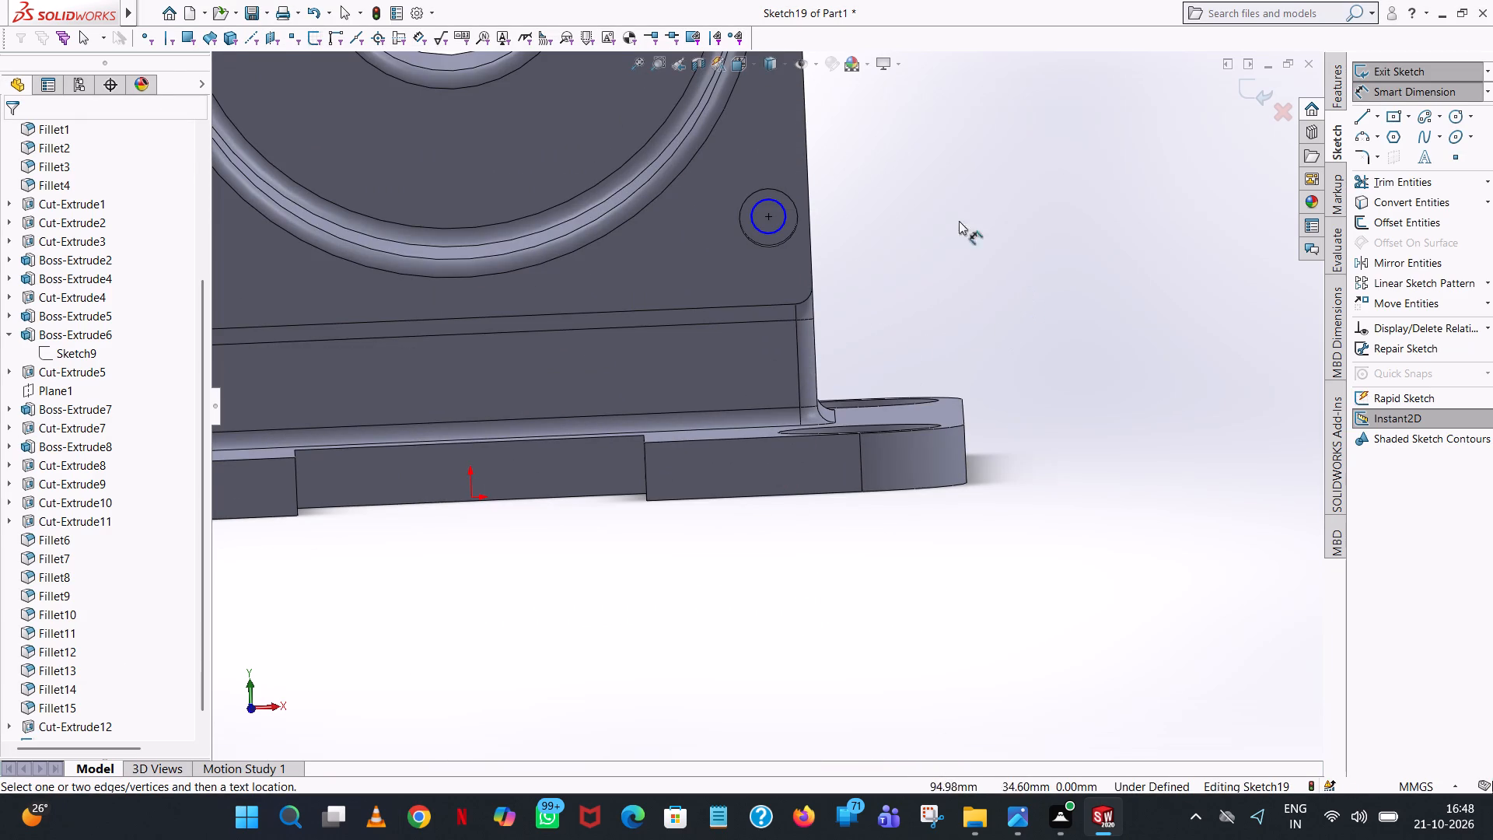
left_click(783, 216)
left_click(1052, 157)
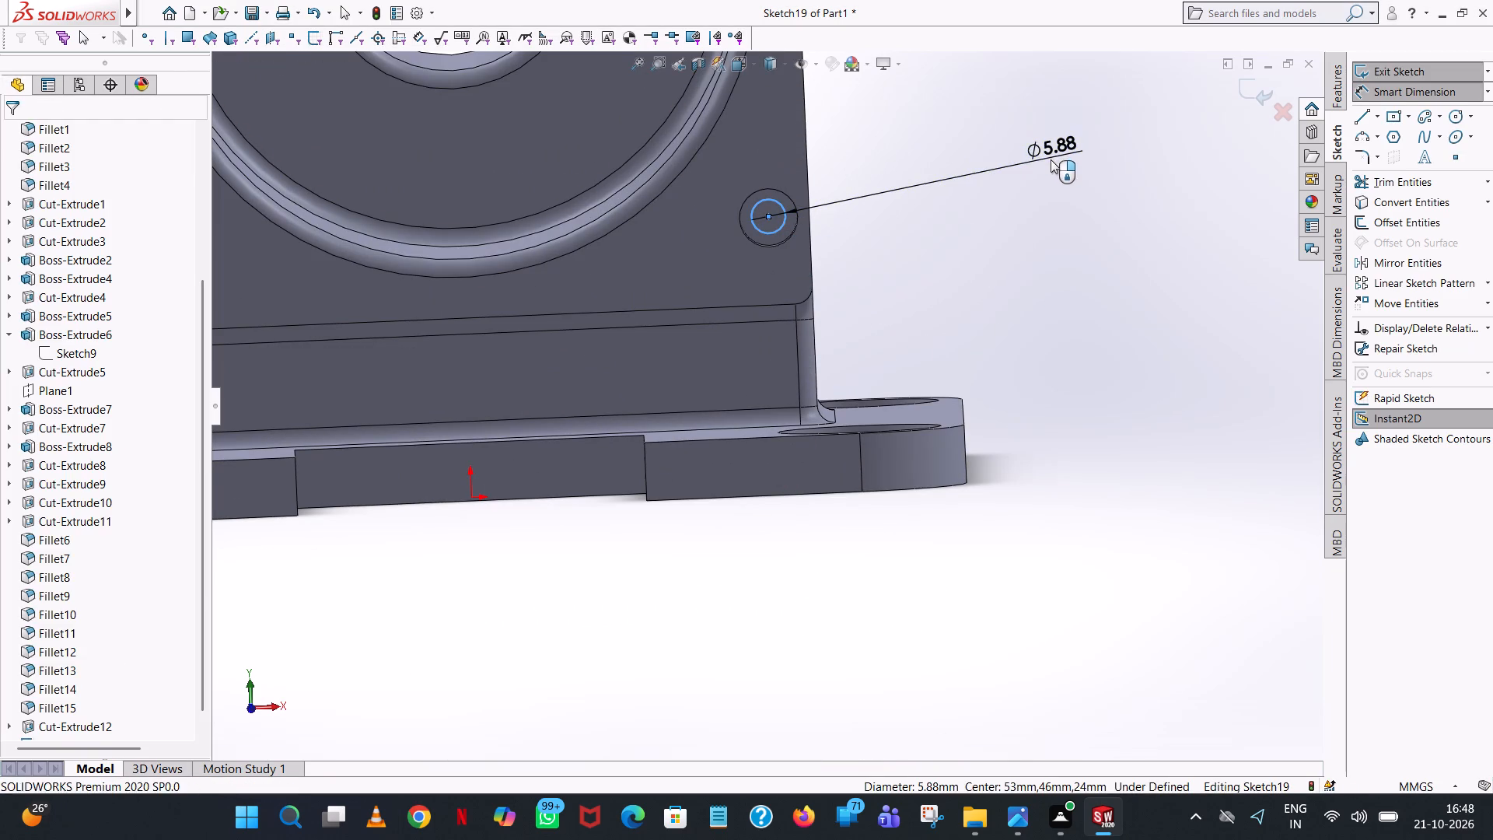
key("5")
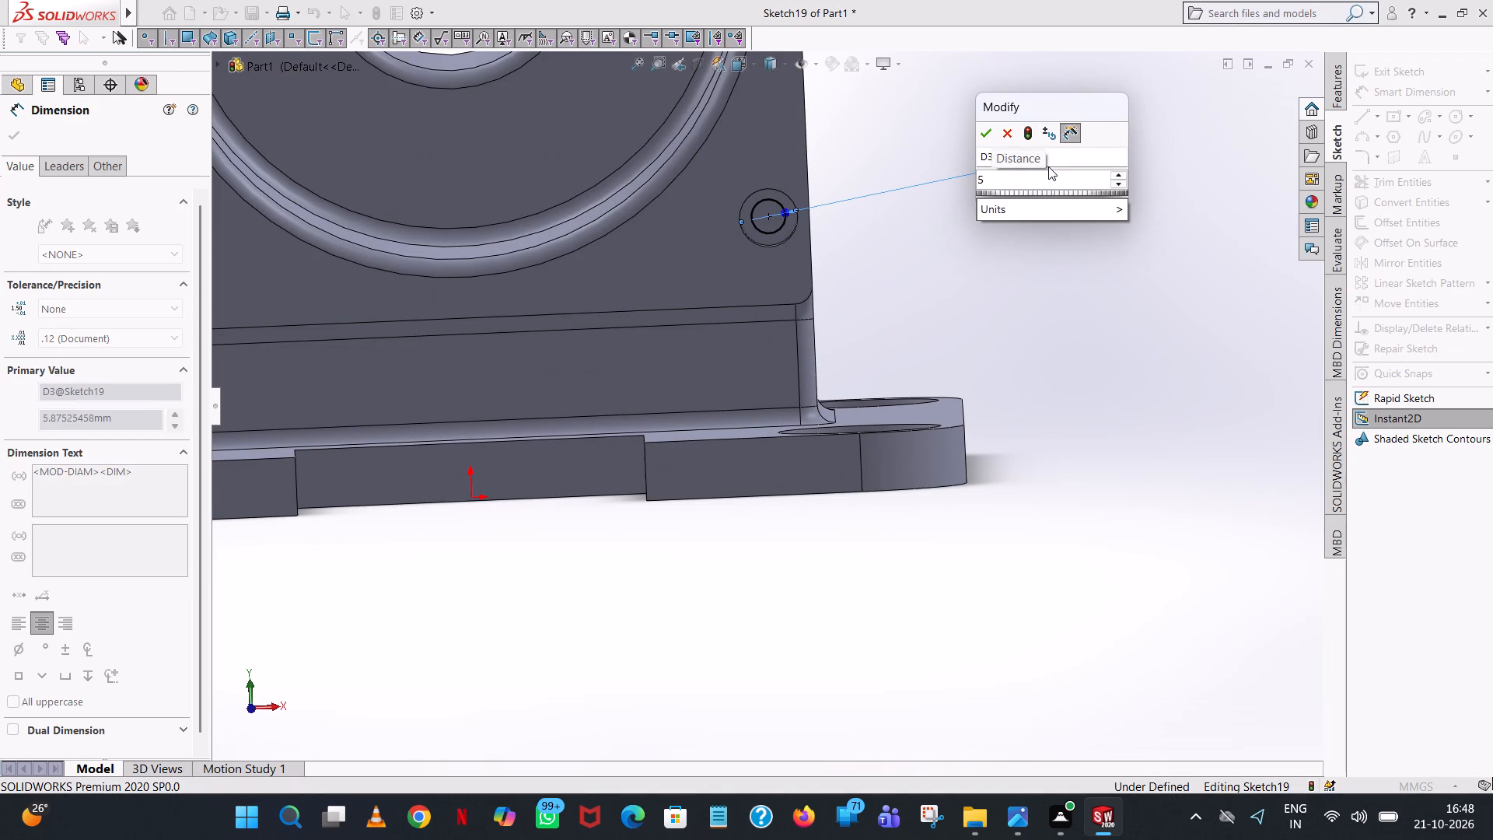
key("BackSpace")
type("8.5")
key("Return")
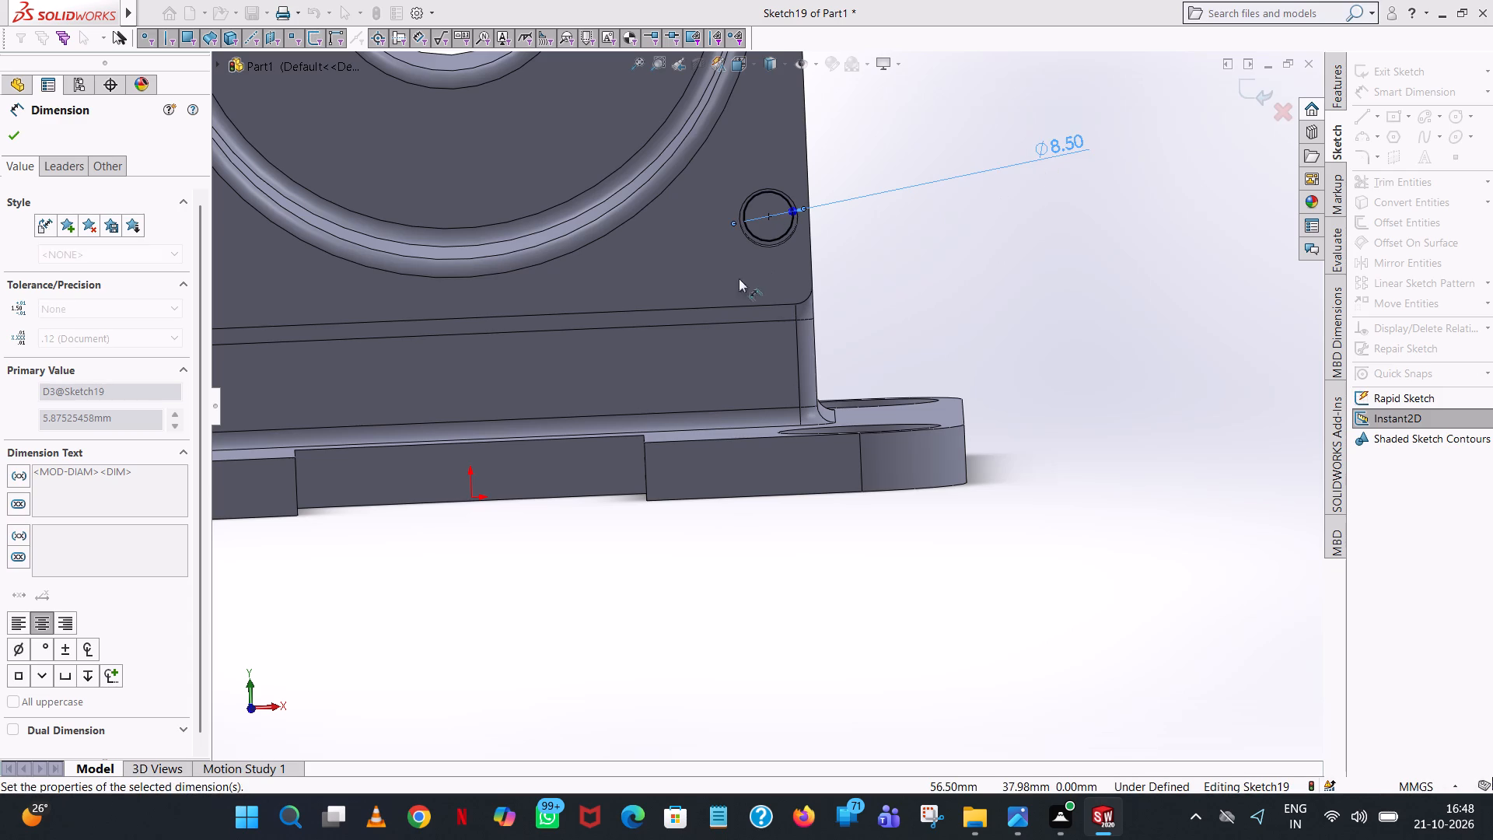
Dimension the lower negative-X circle's diameter as 8.5 mm.
scroll(523, 284, "up", 6)
scroll(554, 276, "down", 7)
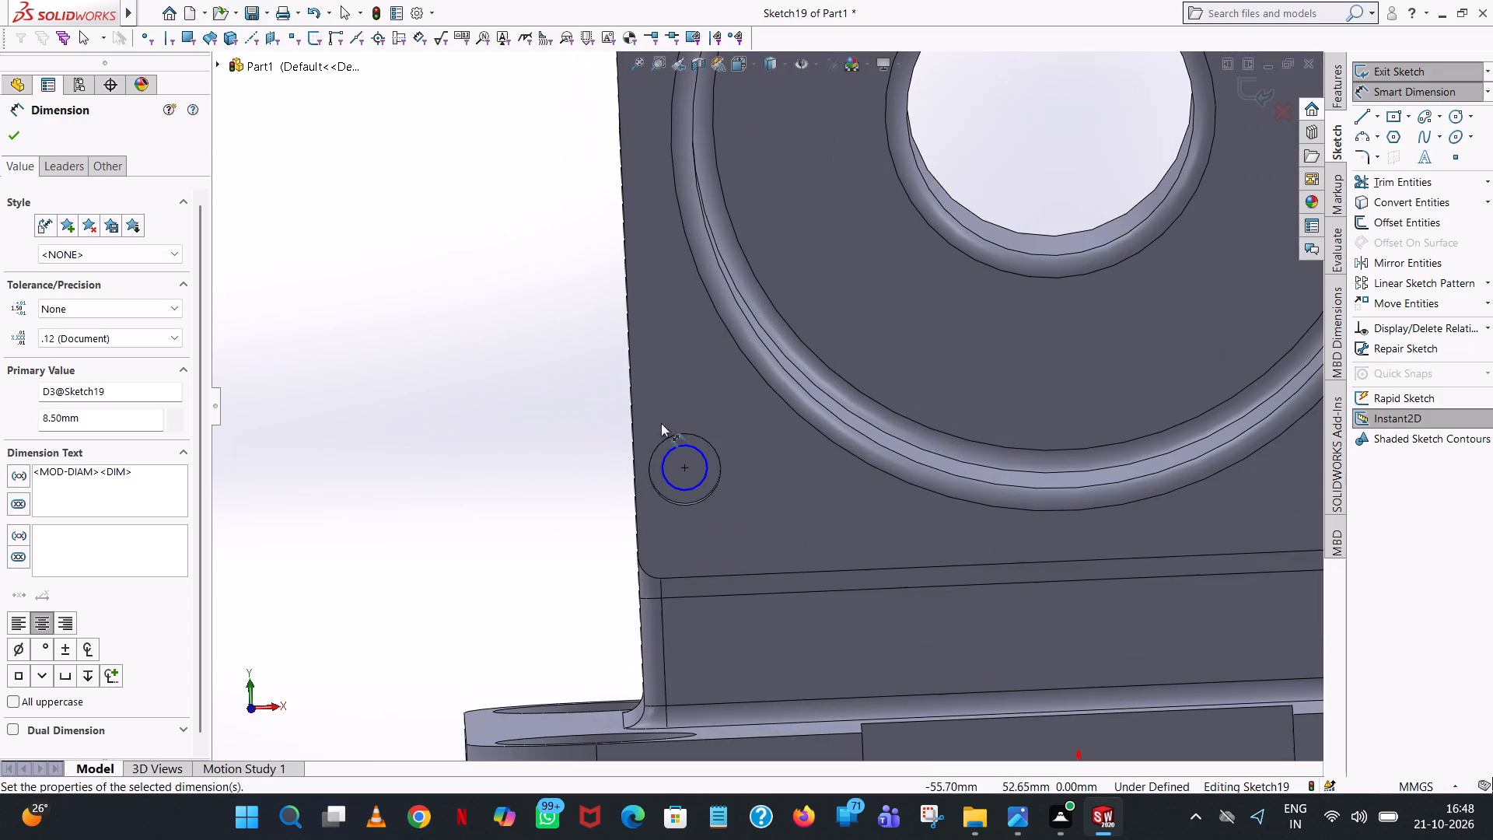
left_click(661, 461)
left_click(462, 425)
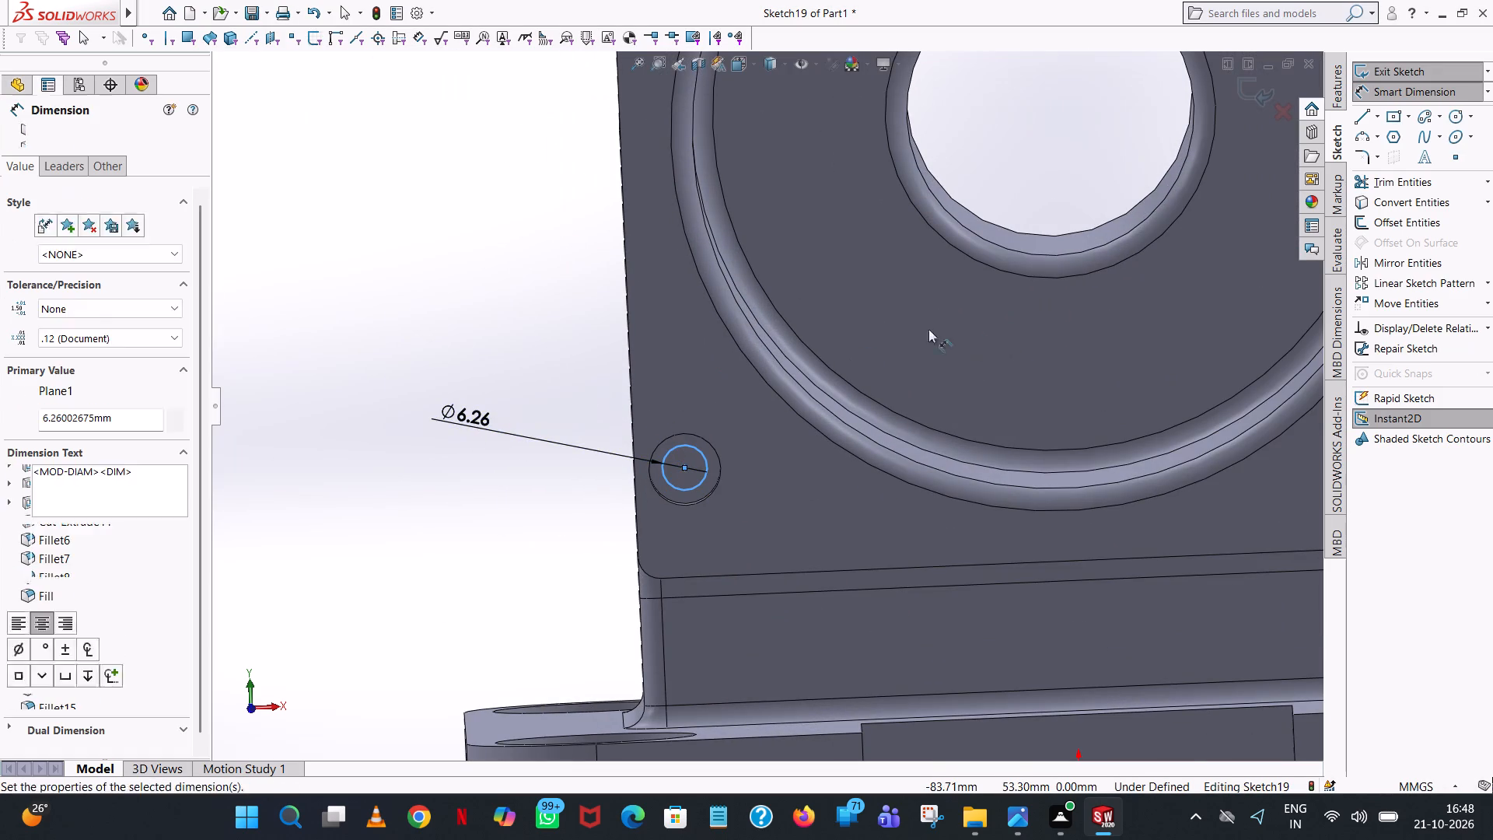
key("8")
type(".5")
key("Return")
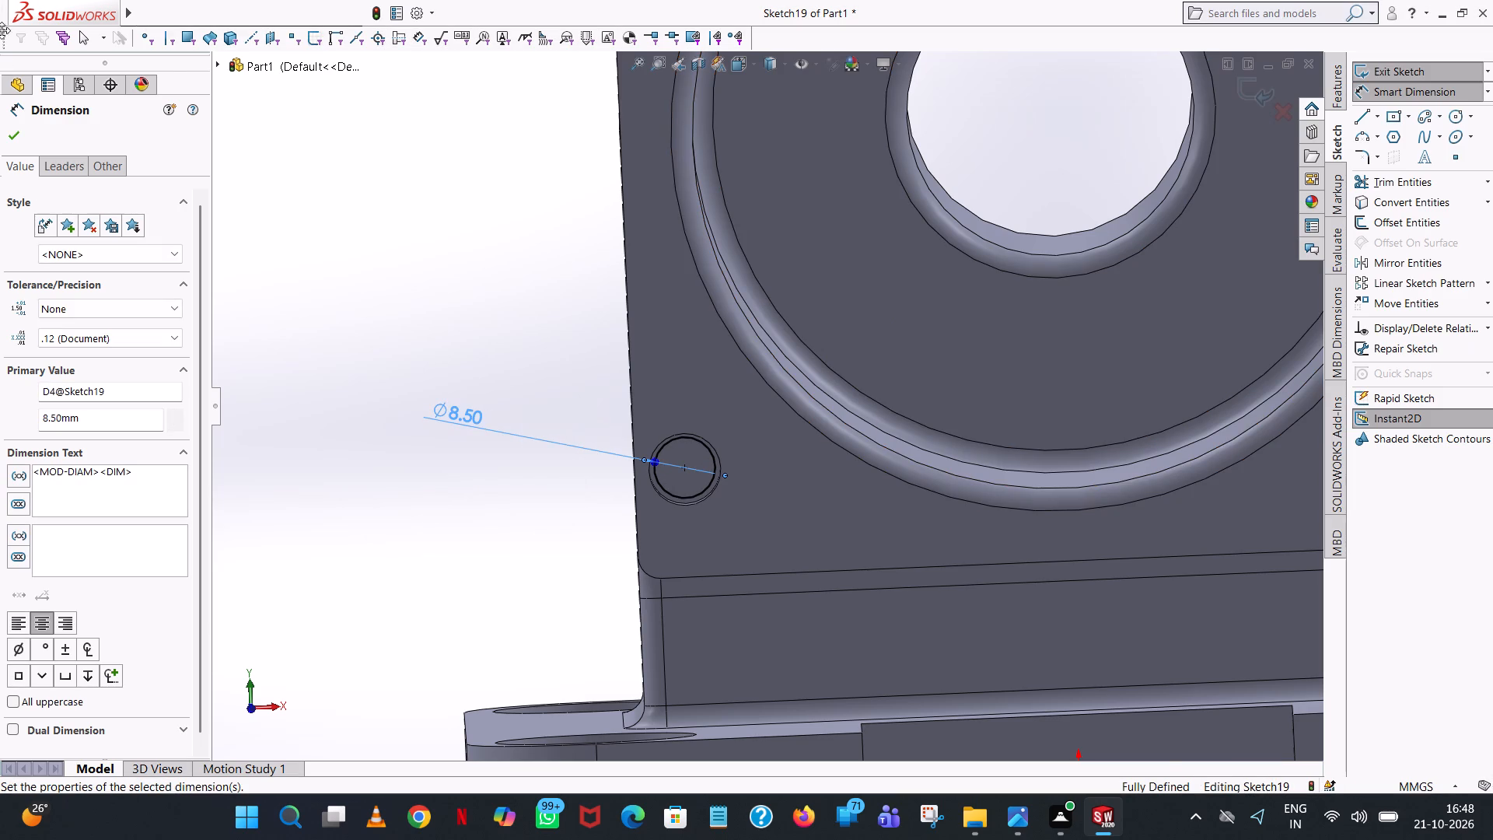
left_click(11, 138)
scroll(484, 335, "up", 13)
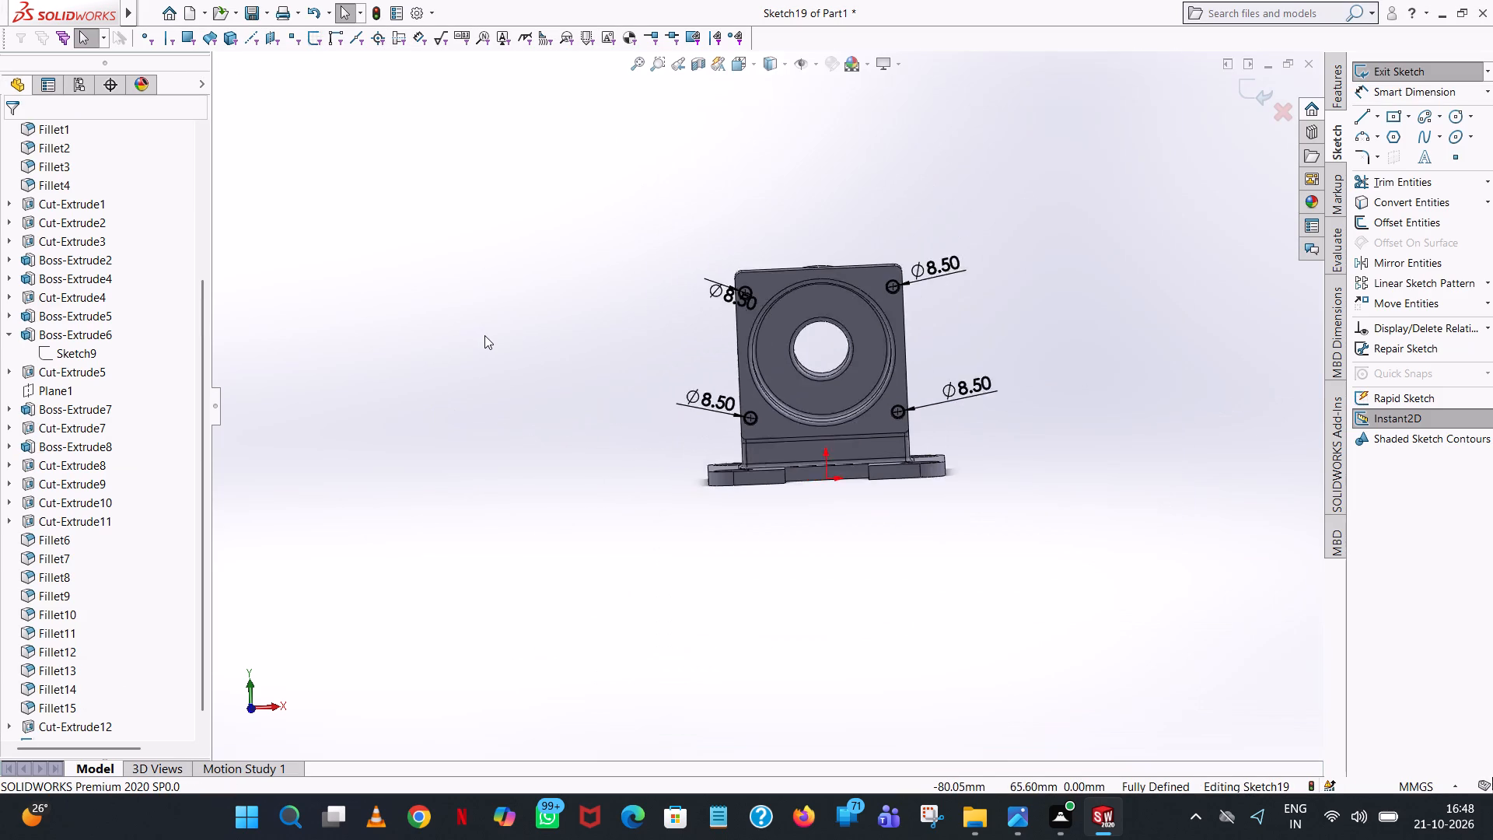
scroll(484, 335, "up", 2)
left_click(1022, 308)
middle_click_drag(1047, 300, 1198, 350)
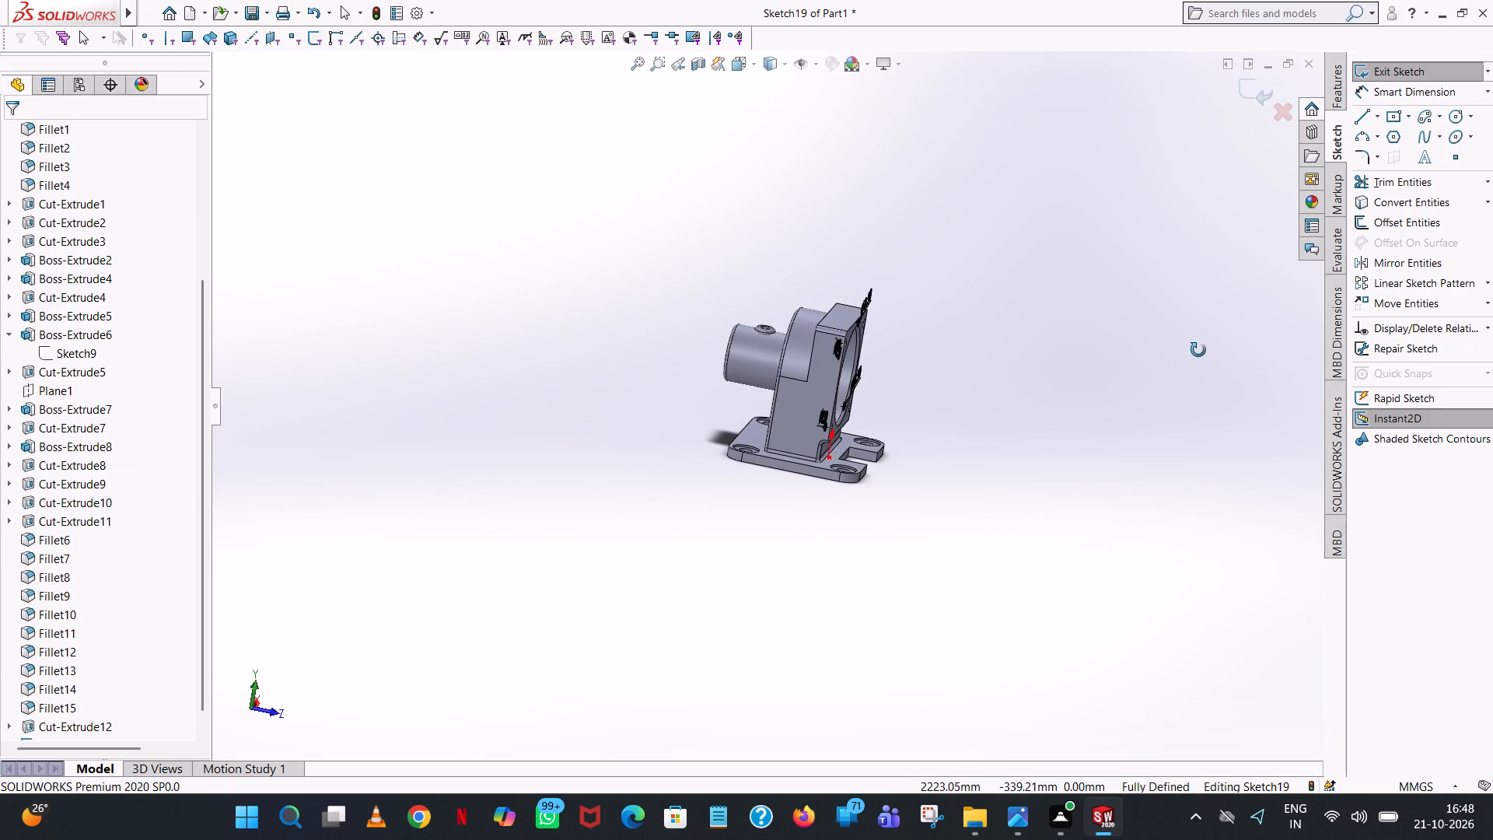
Cut-extrude the four 8.5 mm corner circles as blind holes to a depth of 10 mm.
middle_click_drag(1198, 350, 1217, 372)
left_click(1341, 86)
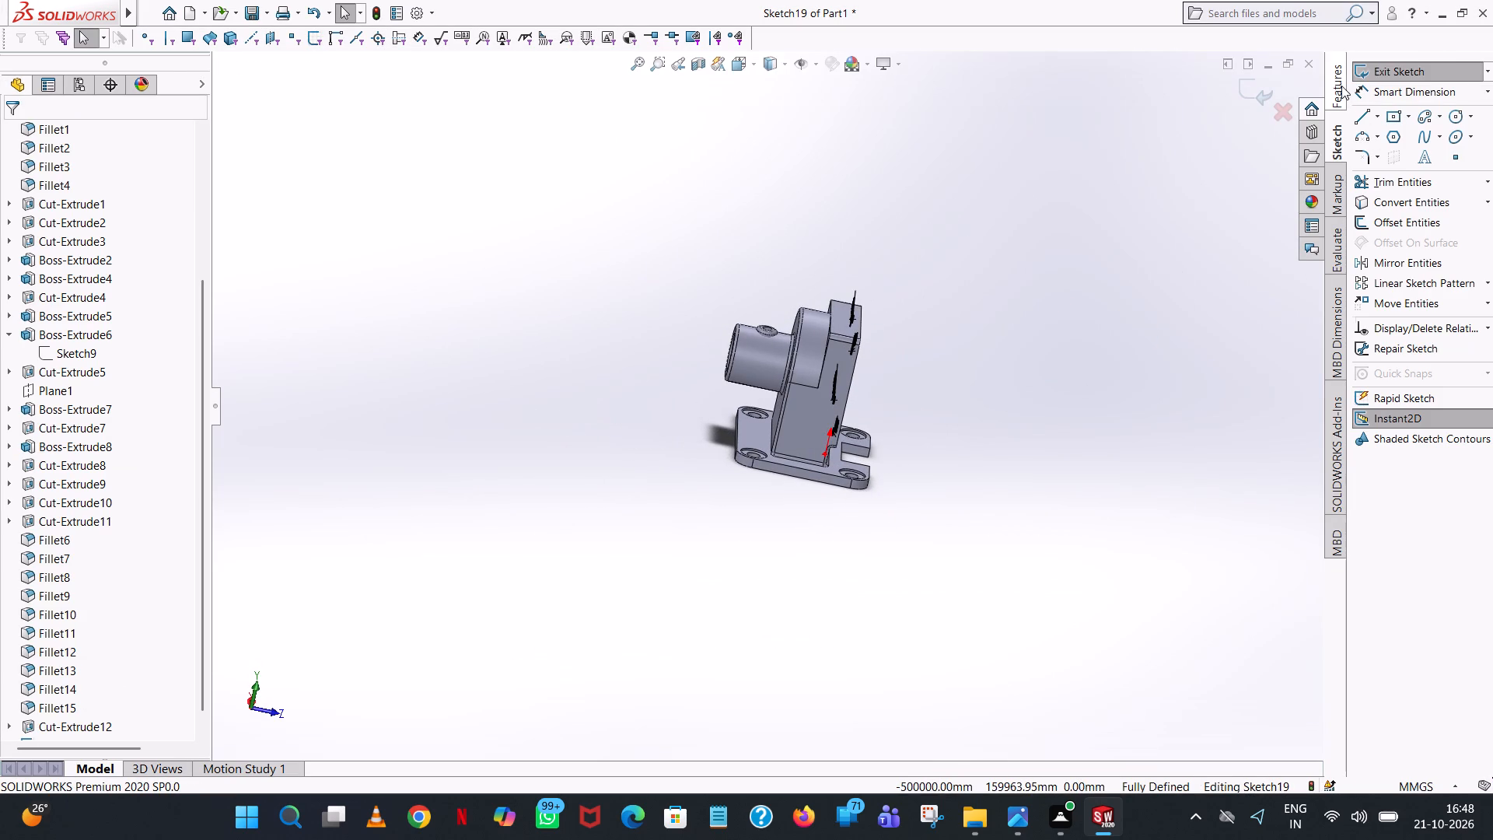
left_click(1379, 185)
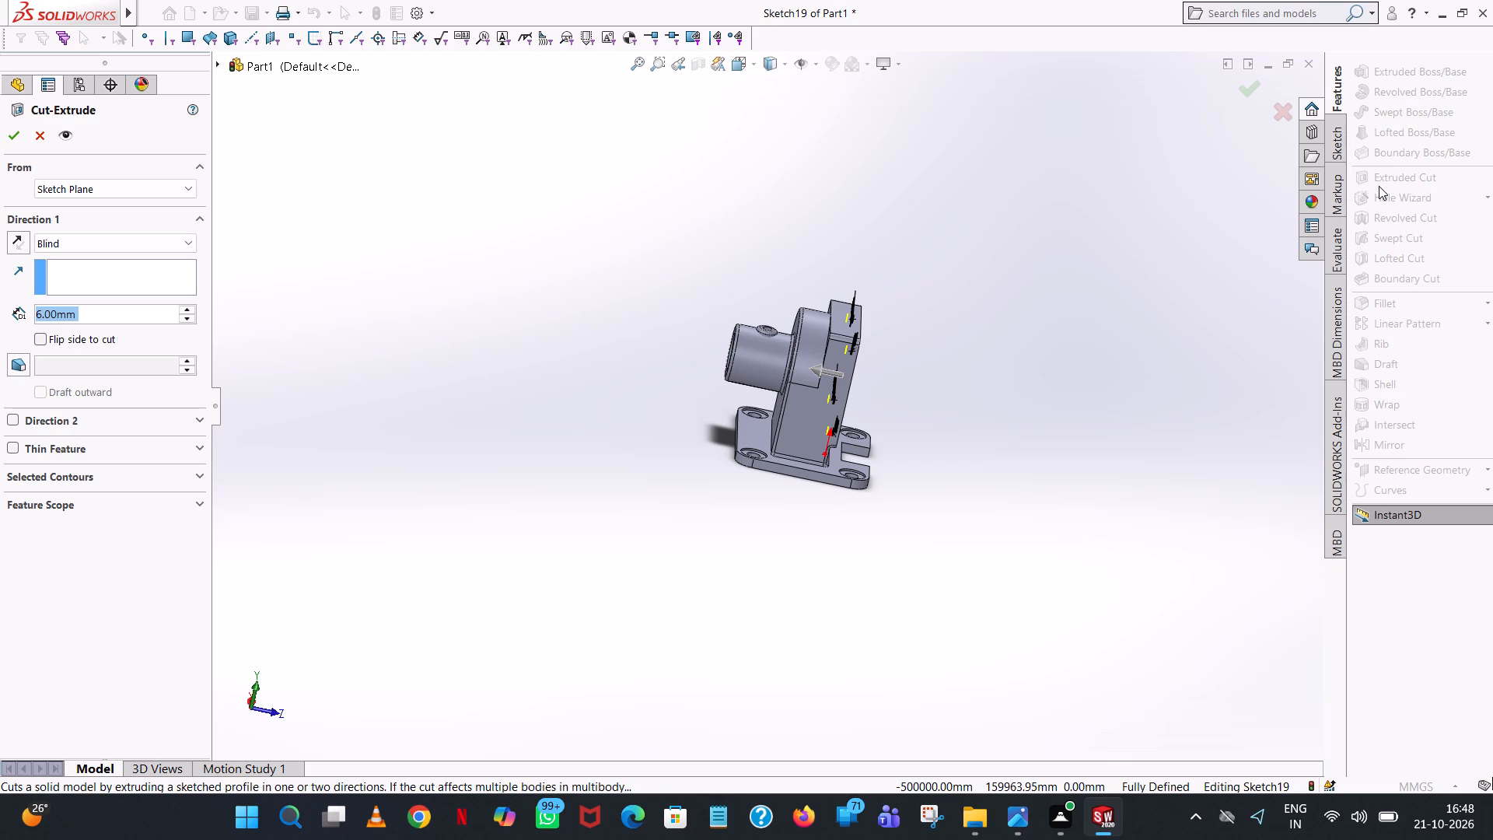
type("10")
key("Return")
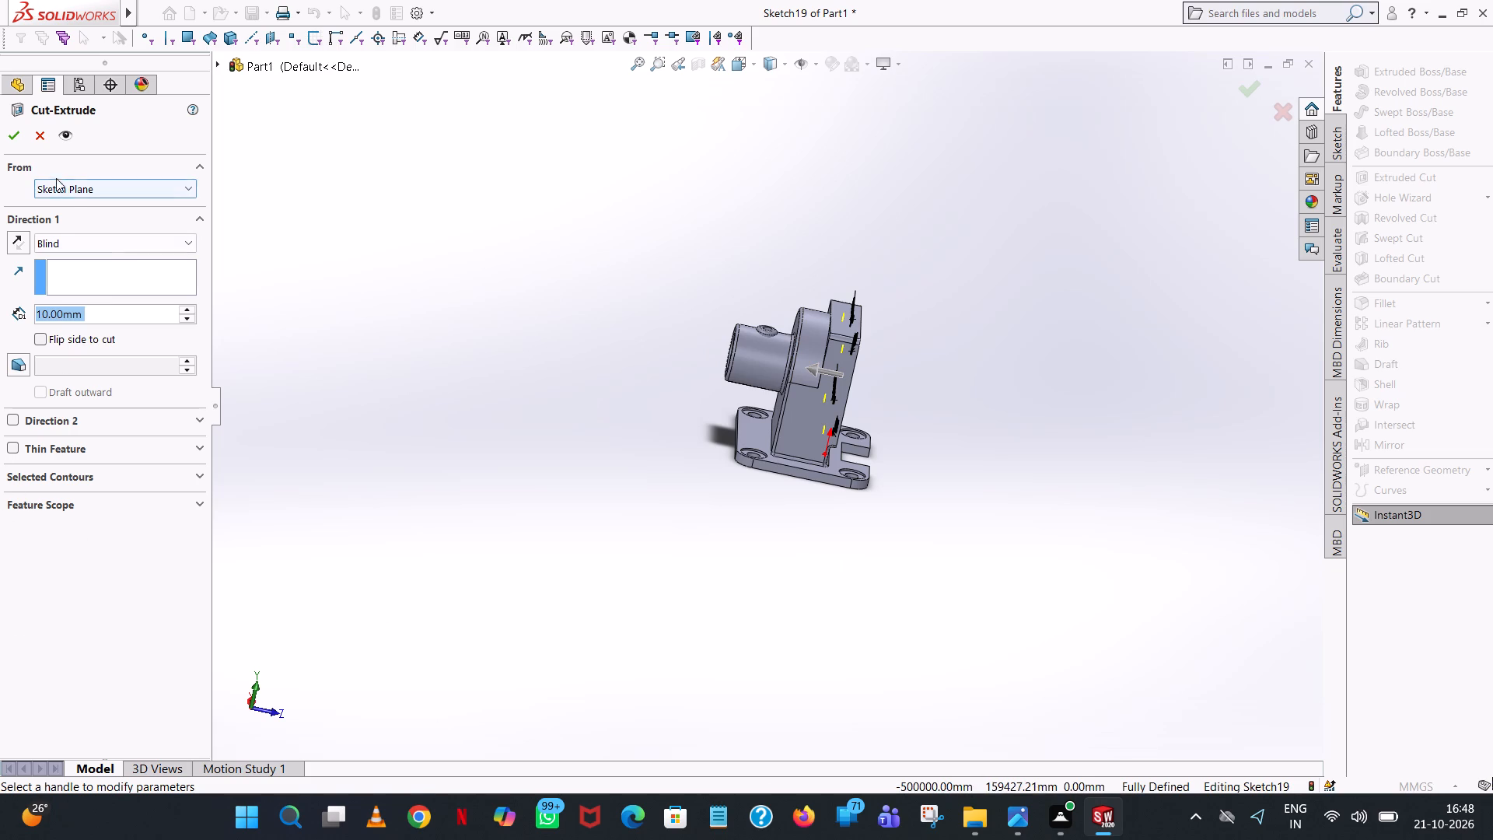
left_click(1, 131)
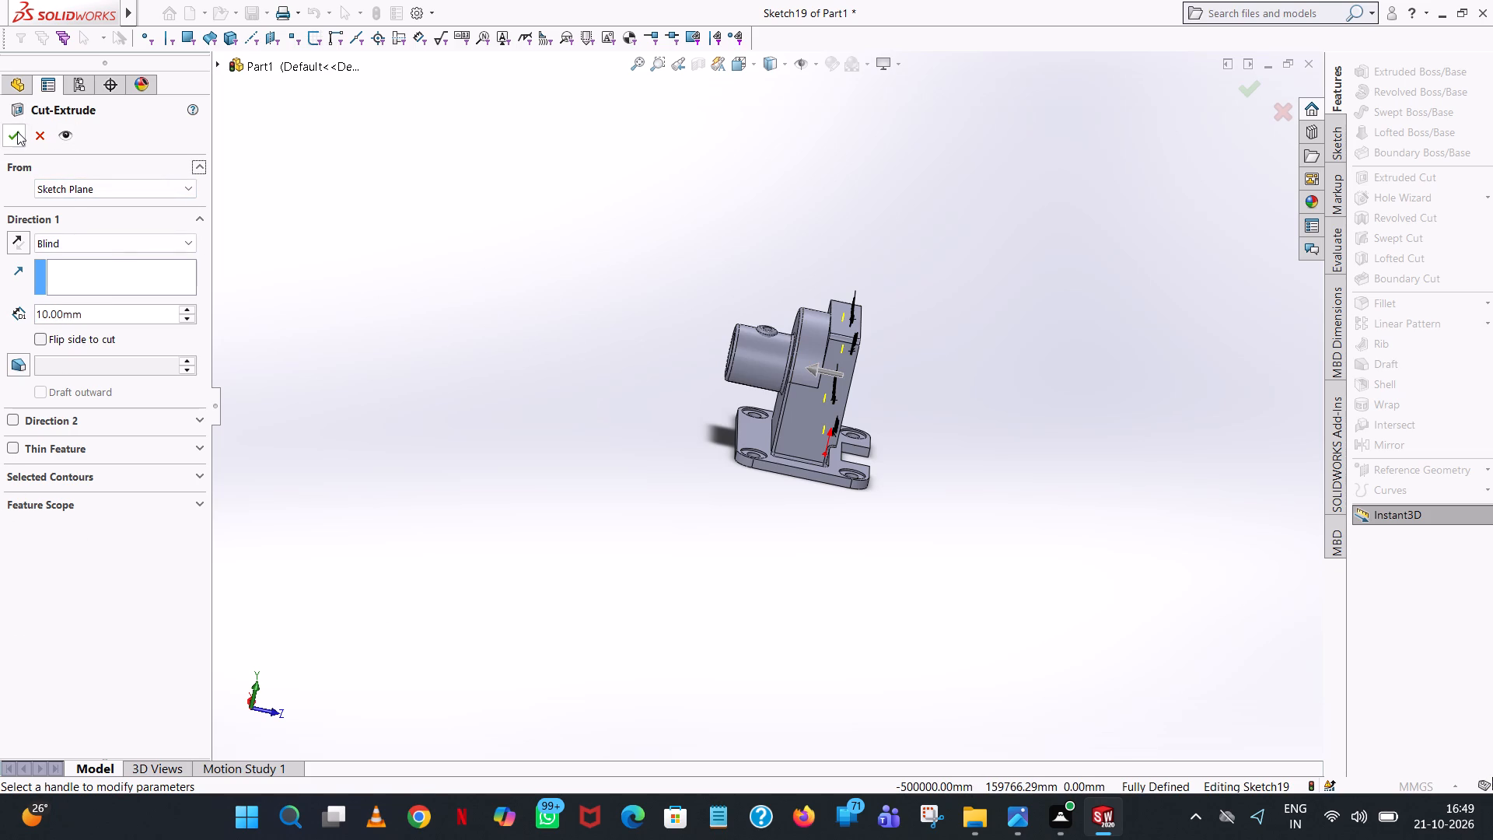
left_click(17, 131)
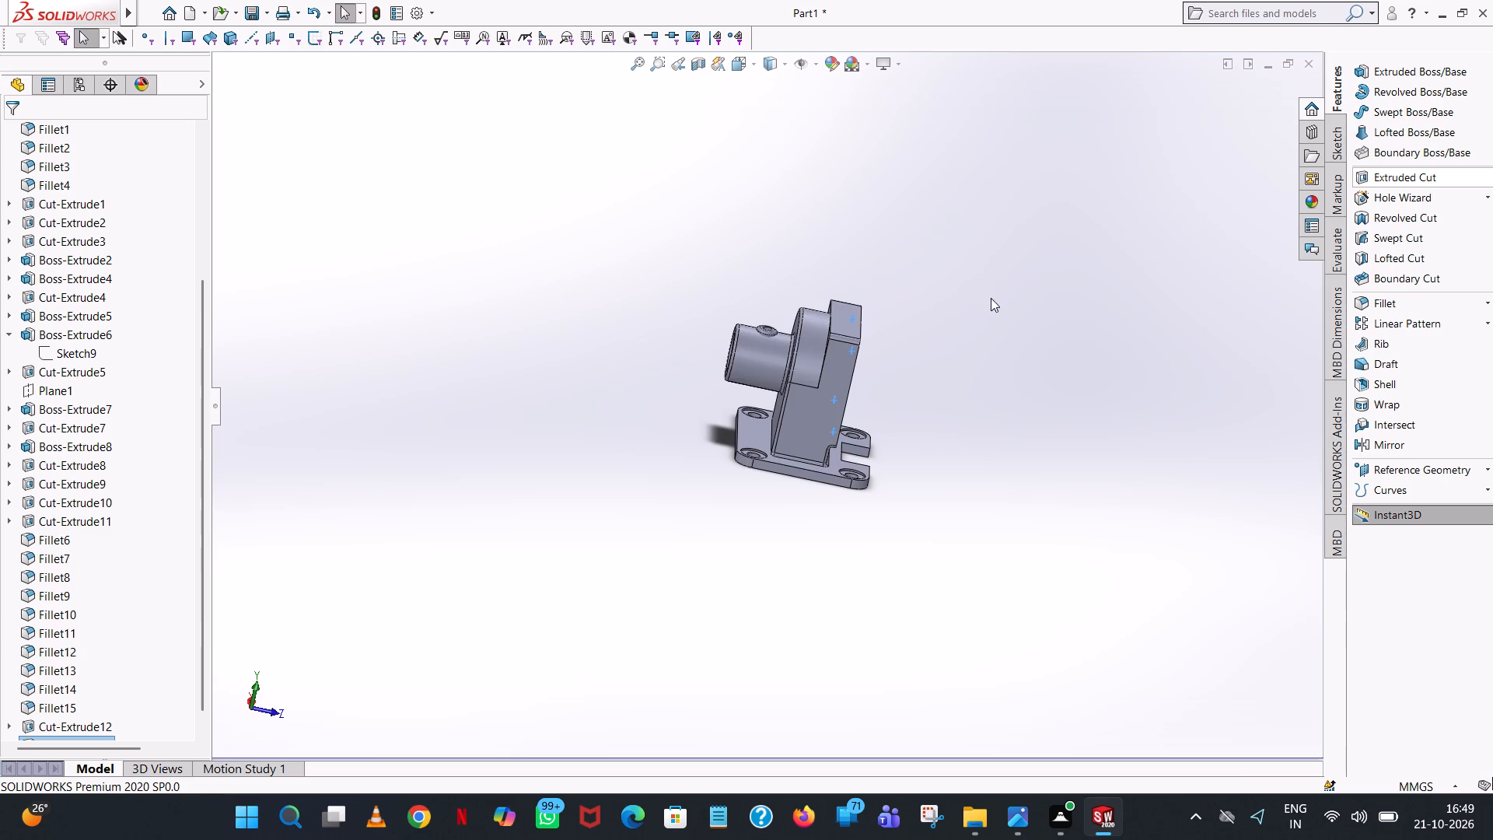
Examine the new cuts inside the four corner holes of the bored face, and the housing from several sides.
middle_click_drag(991, 298, 838, 280)
scroll(819, 184, "down", 1)
left_click(844, 362)
left_click(1063, 319)
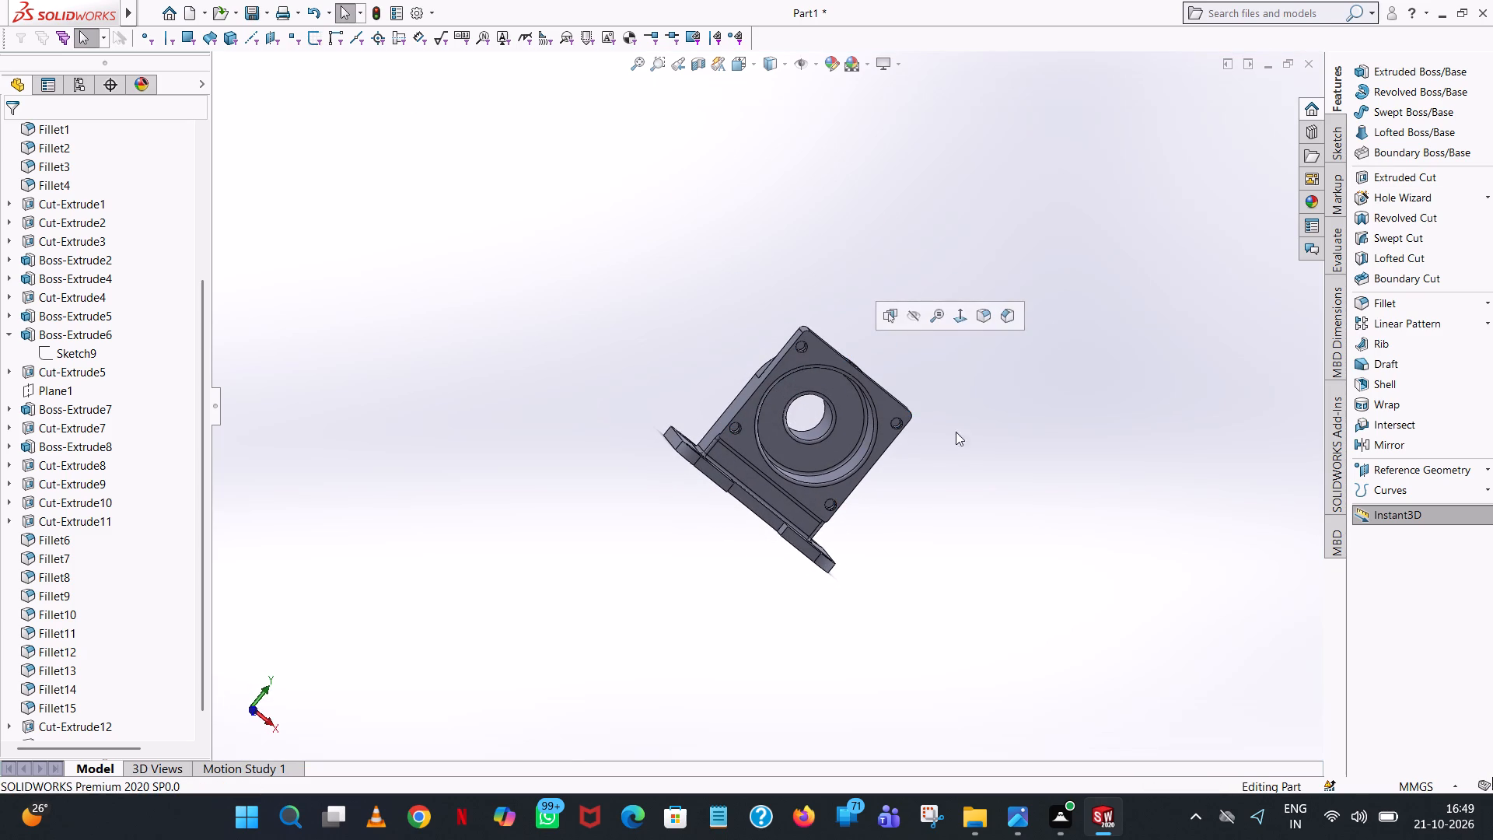
scroll(895, 404, "down", 8)
scroll(817, 472, "down", 8)
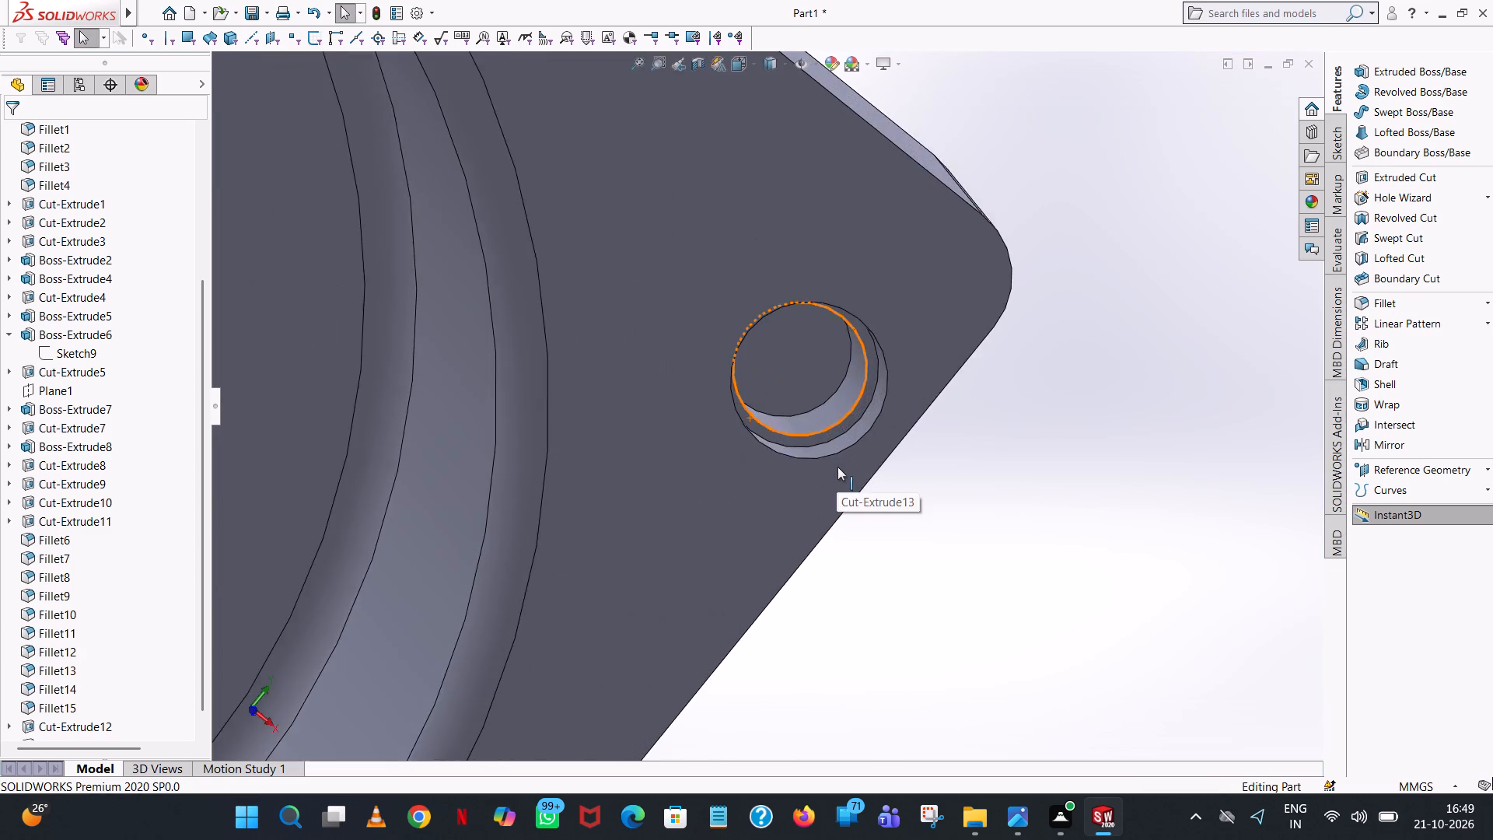
scroll(842, 458, "up", 5)
scroll(851, 430, "down", 7)
scroll(851, 429, "up", 18)
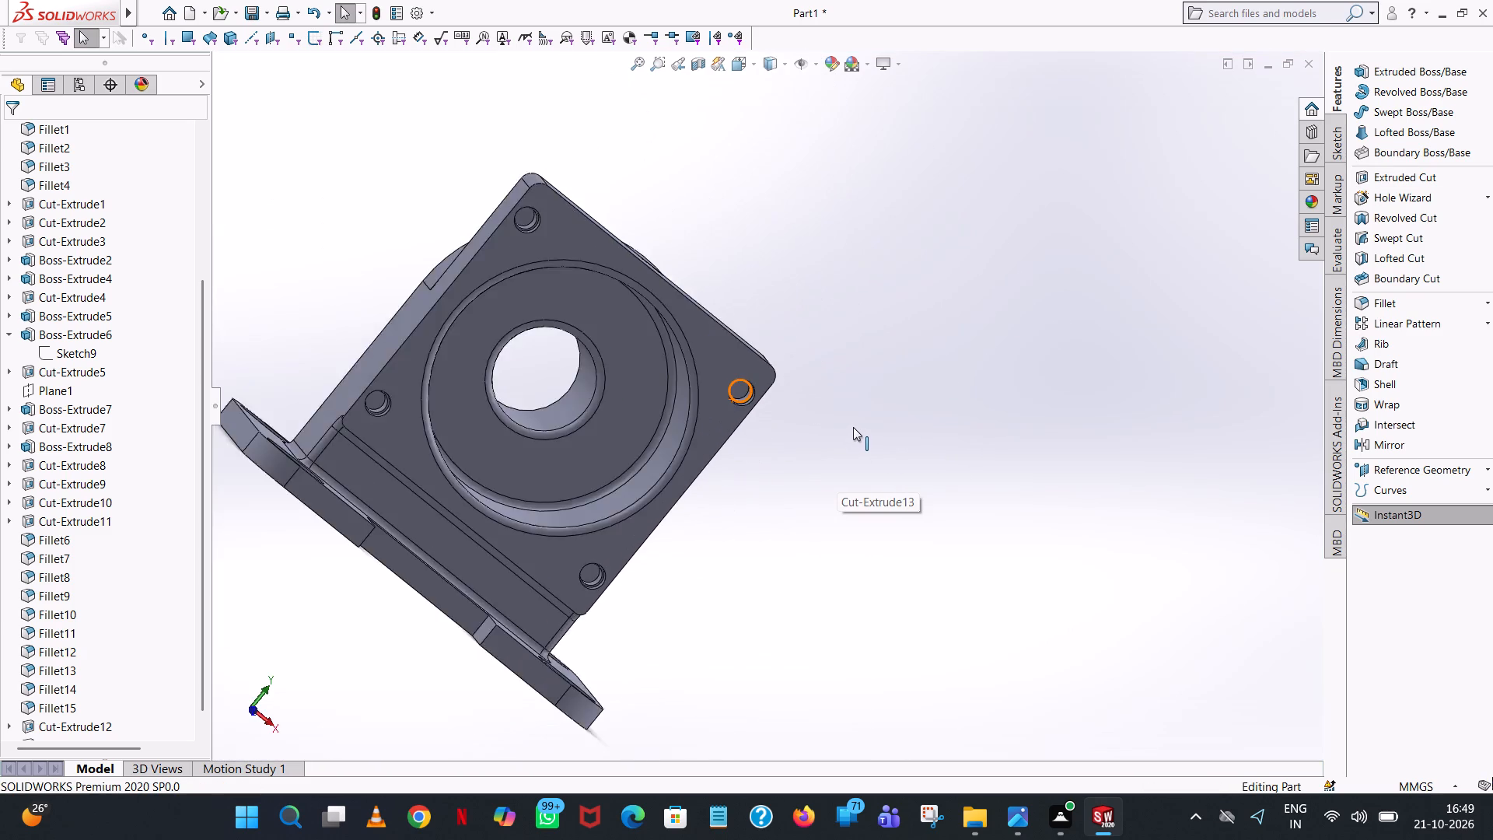
scroll(853, 427, "up", 5)
middle_click_drag(855, 425, 660, 101)
scroll(853, 425, "up", 1)
middle_click_drag(724, 100, 758, 453)
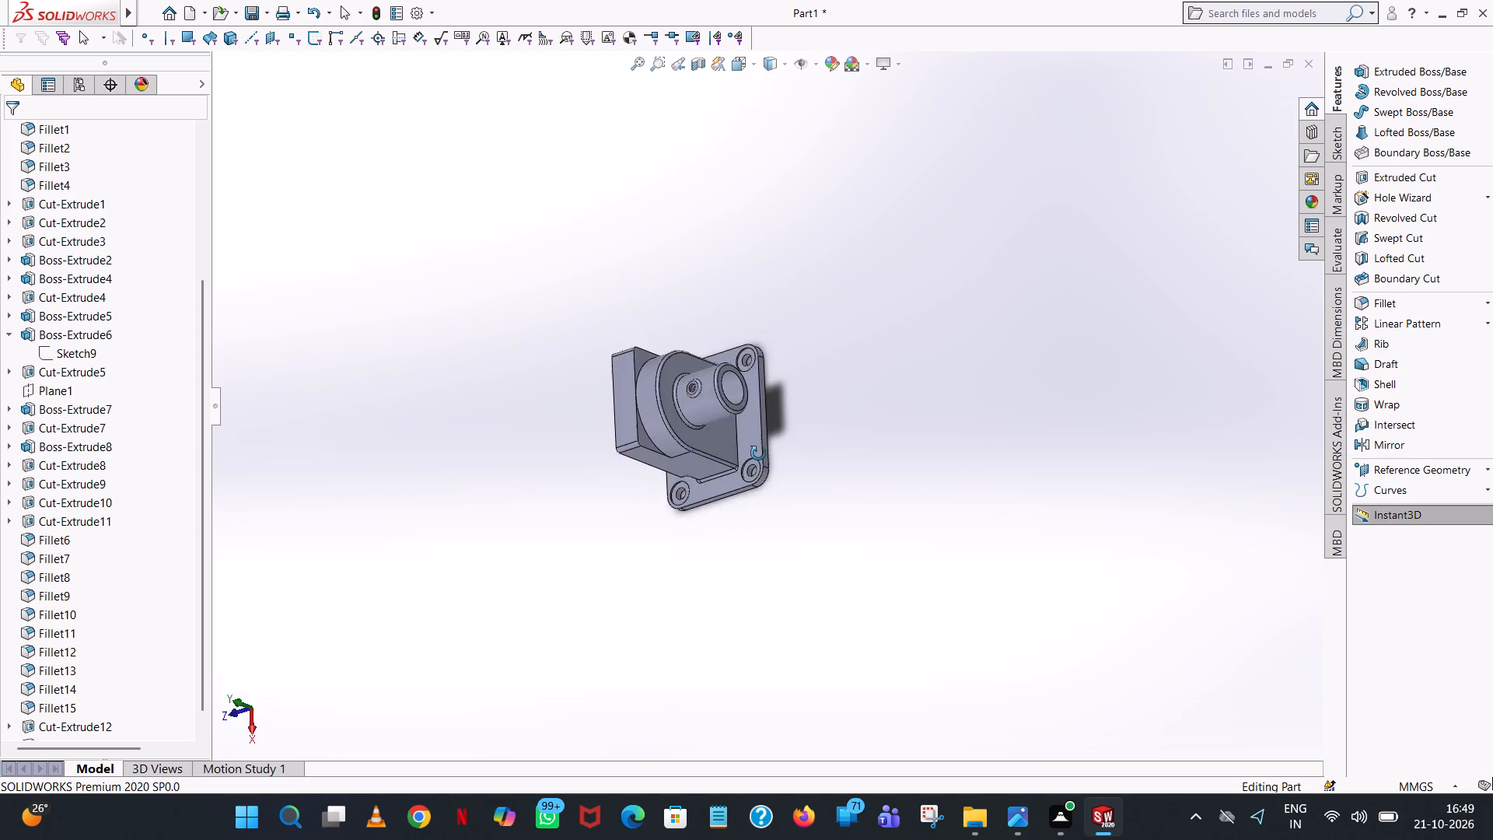
middle_click_drag(758, 453, 887, 370)
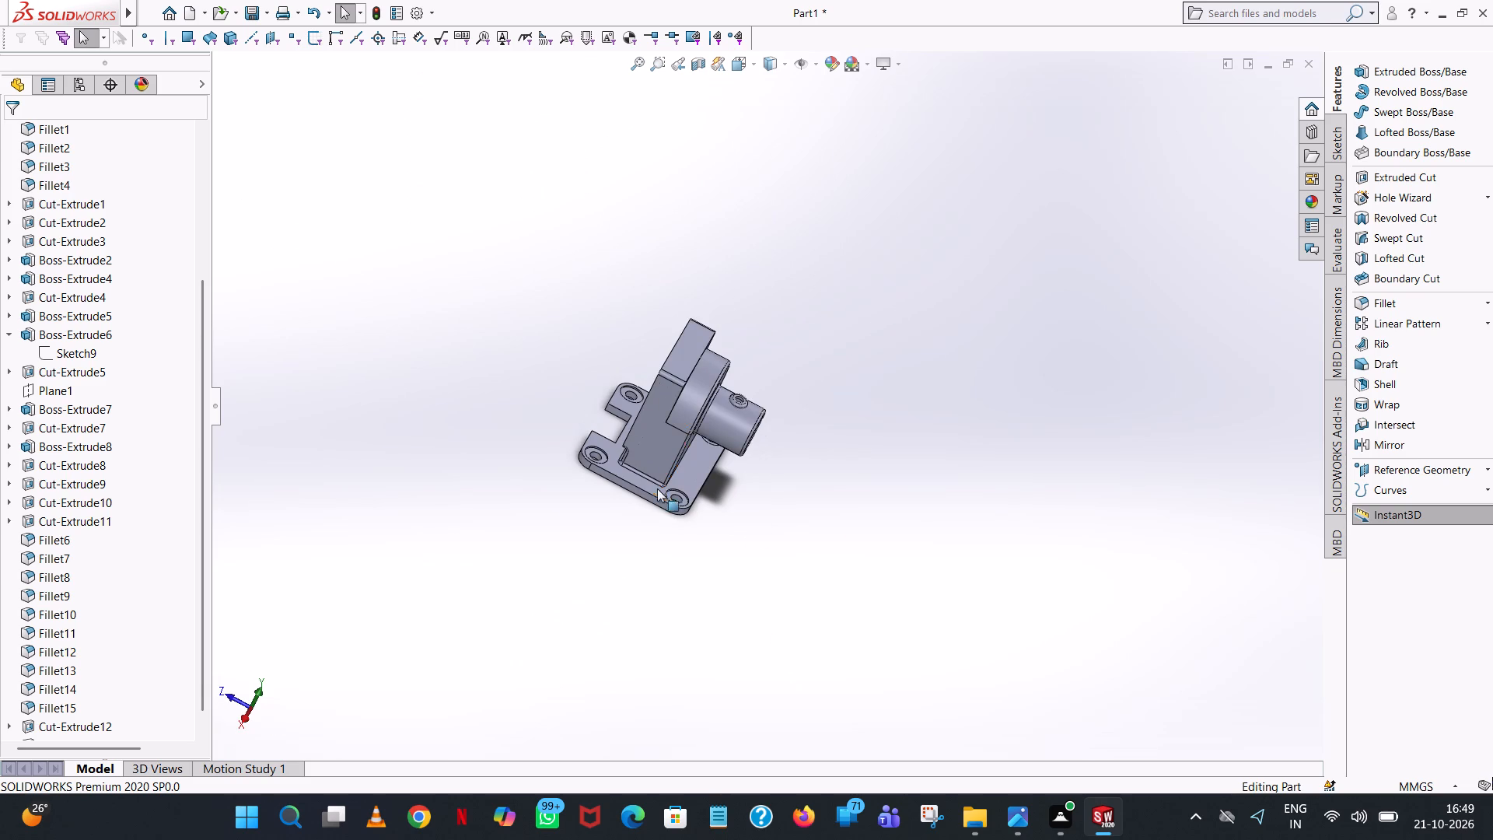
Apply a light cyan colour (RGB 128, 255, 255) to the whole part from the standard swatches.
right_click(647, 485)
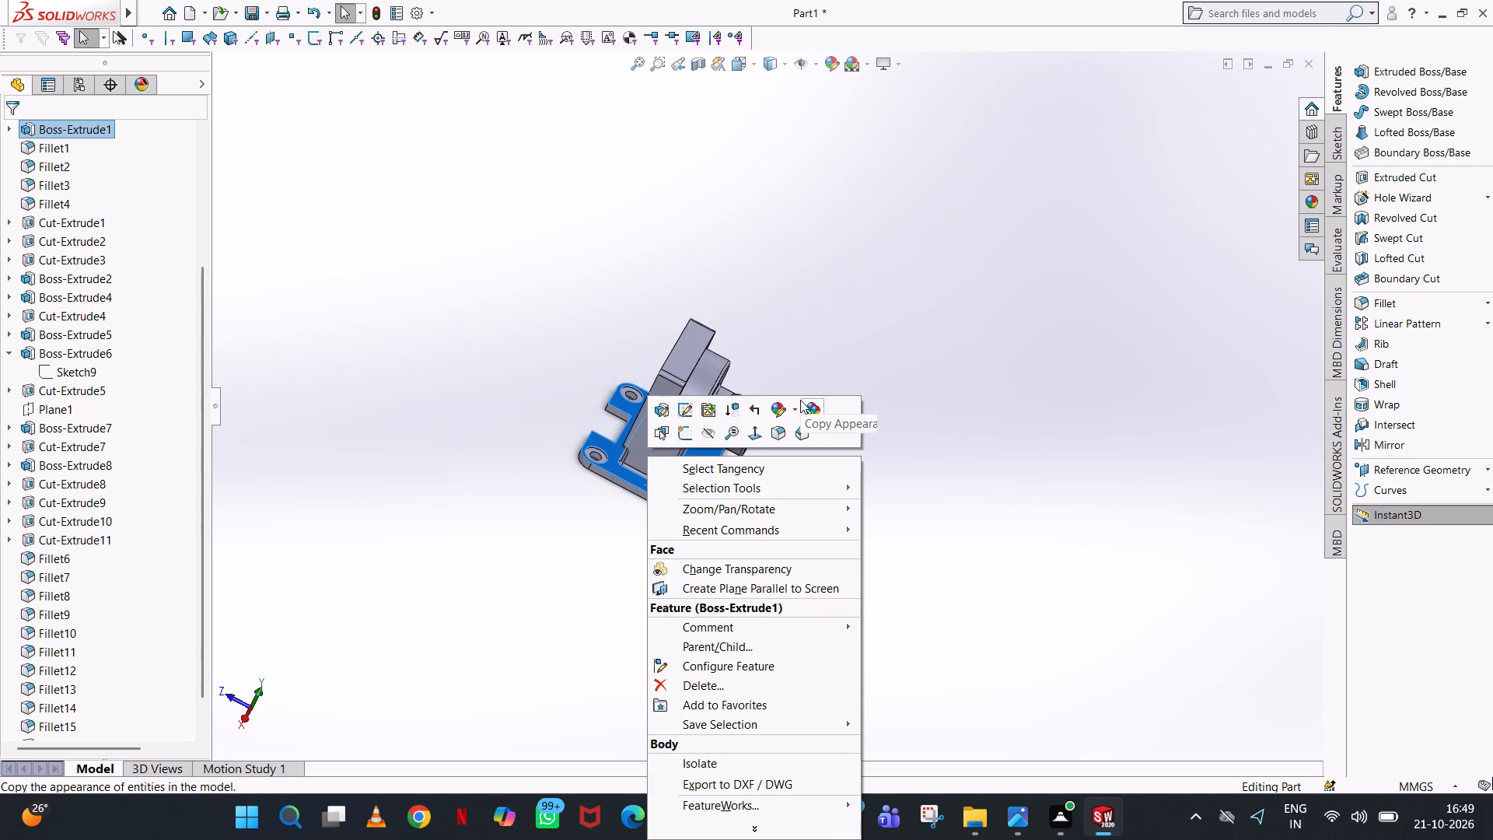
left_click(785, 409)
left_click(784, 411)
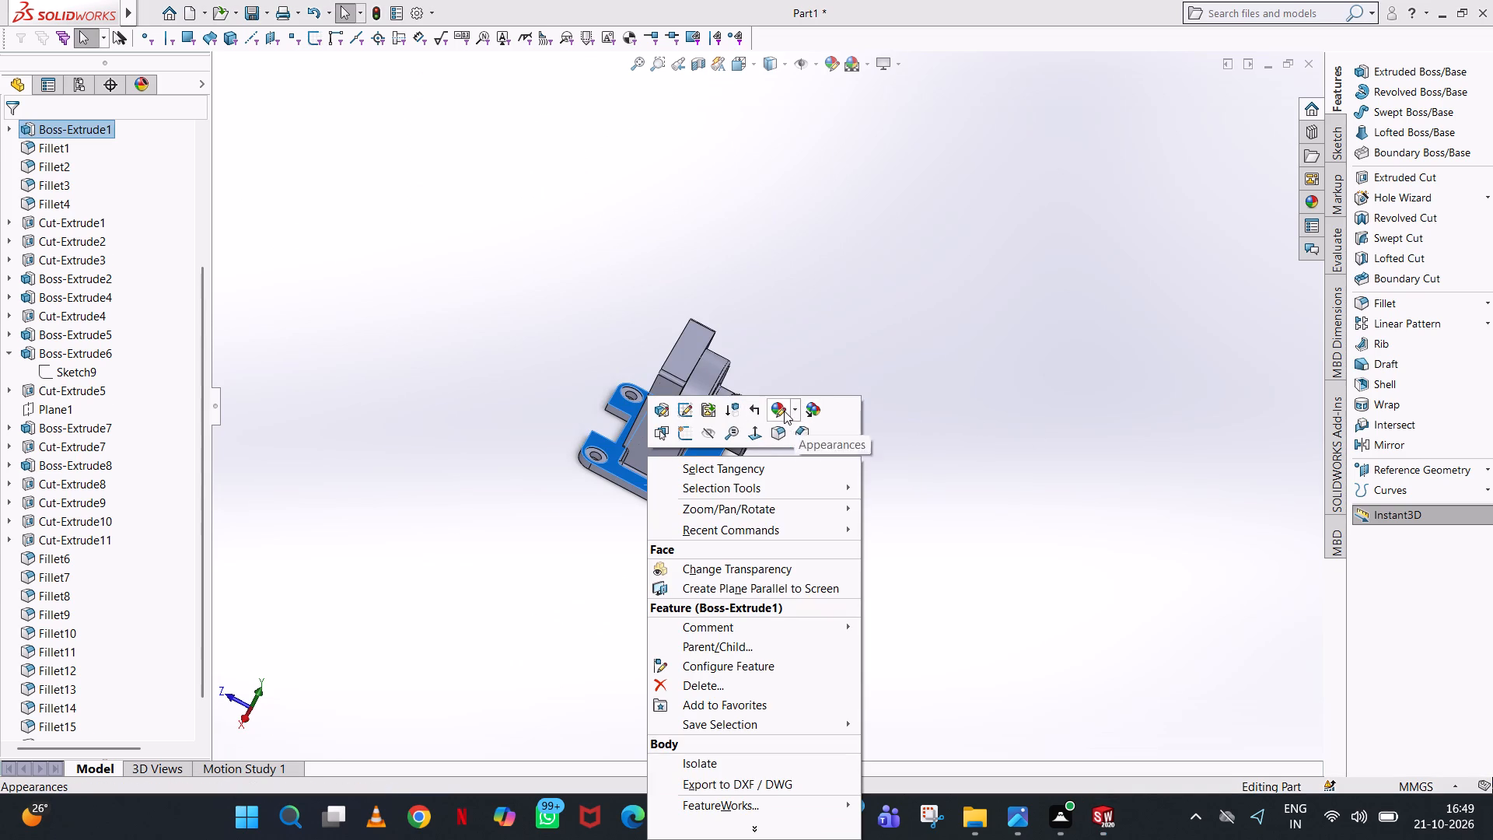
left_click(813, 488)
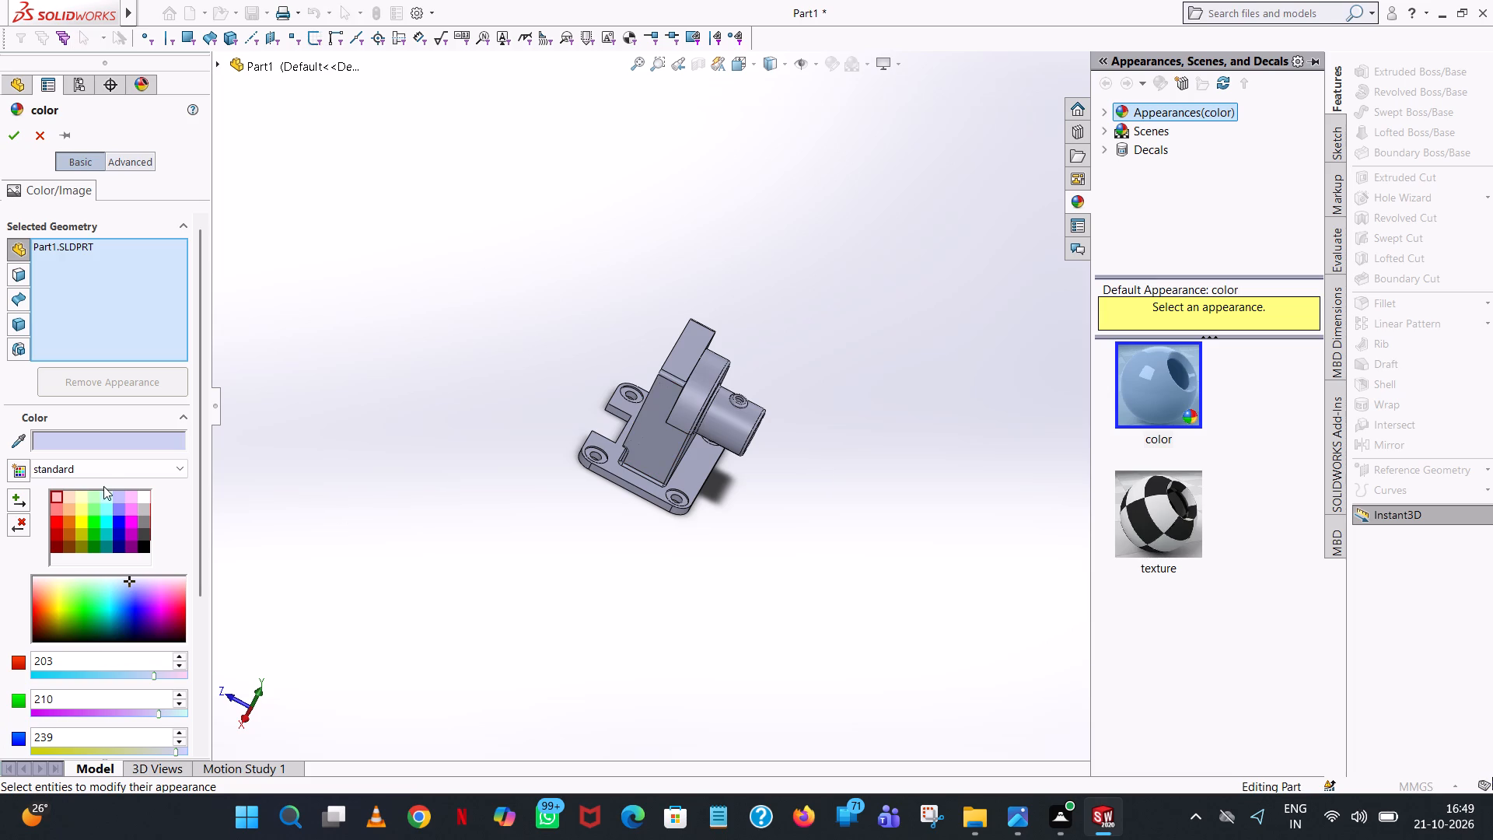
left_click(57, 494)
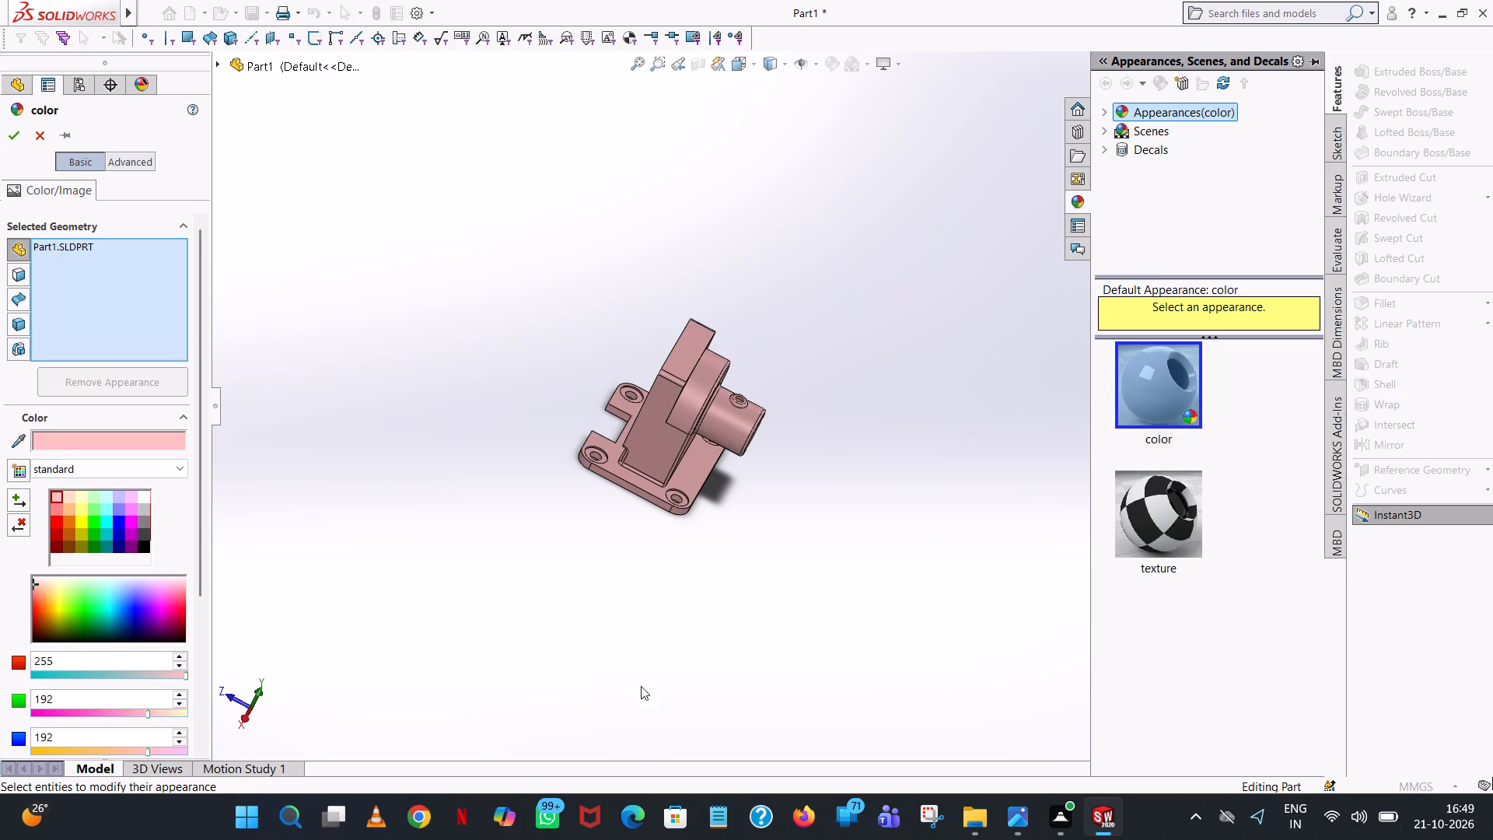
left_click(95, 507)
left_click(107, 519)
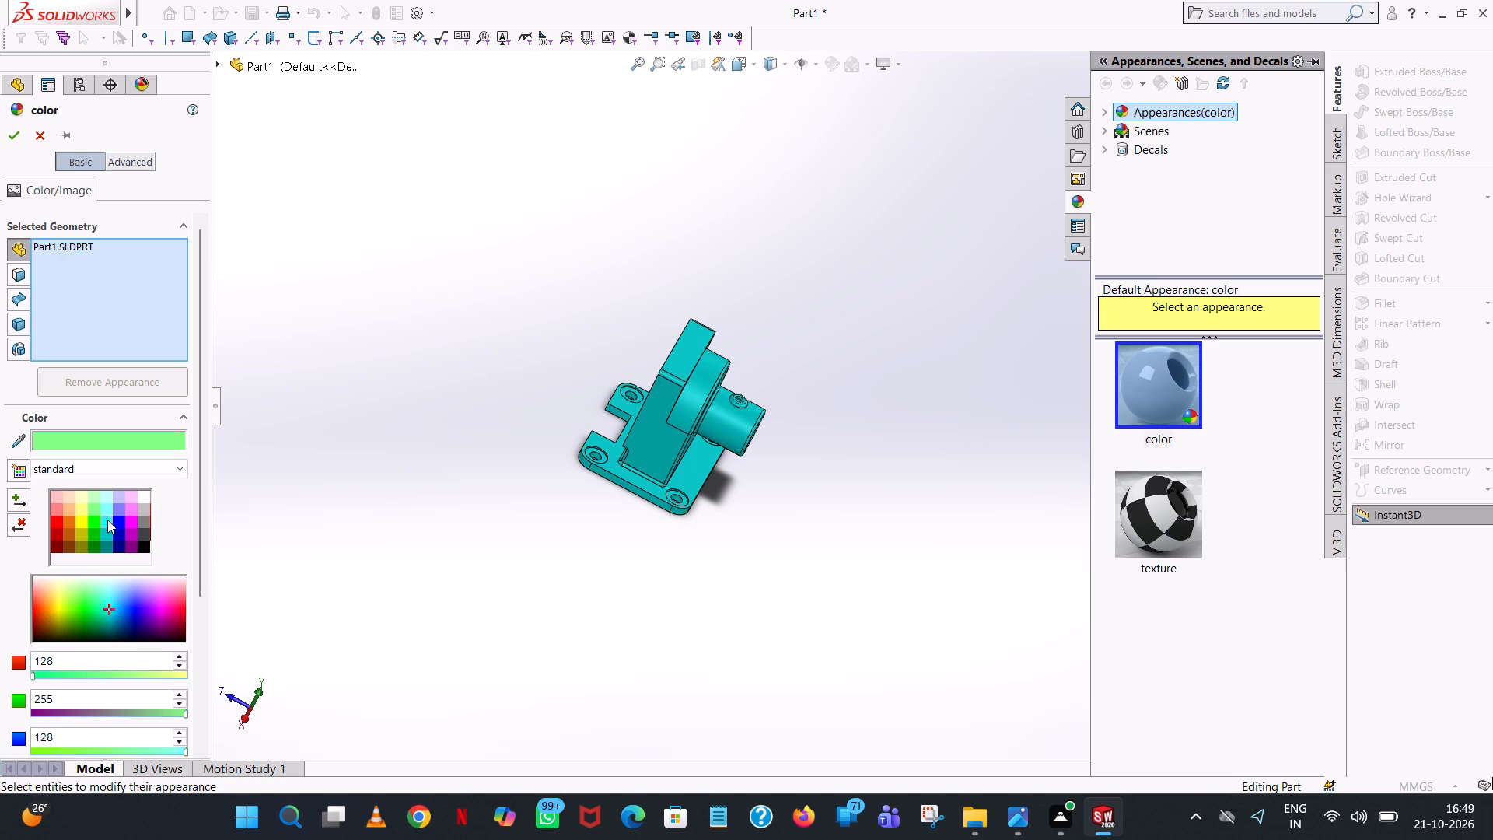
left_click(106, 503)
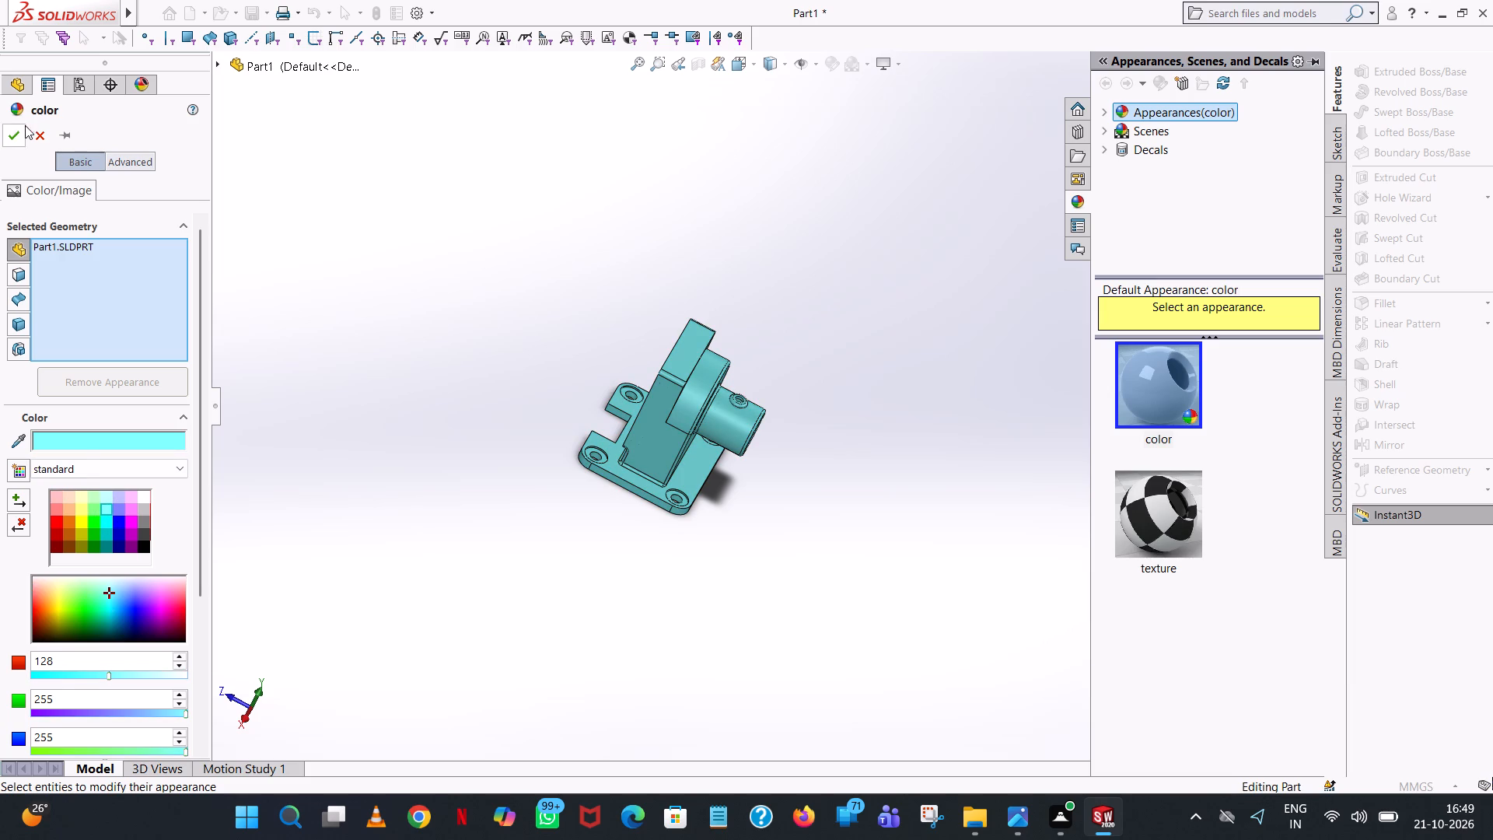
left_click(19, 128)
left_click(800, 484)
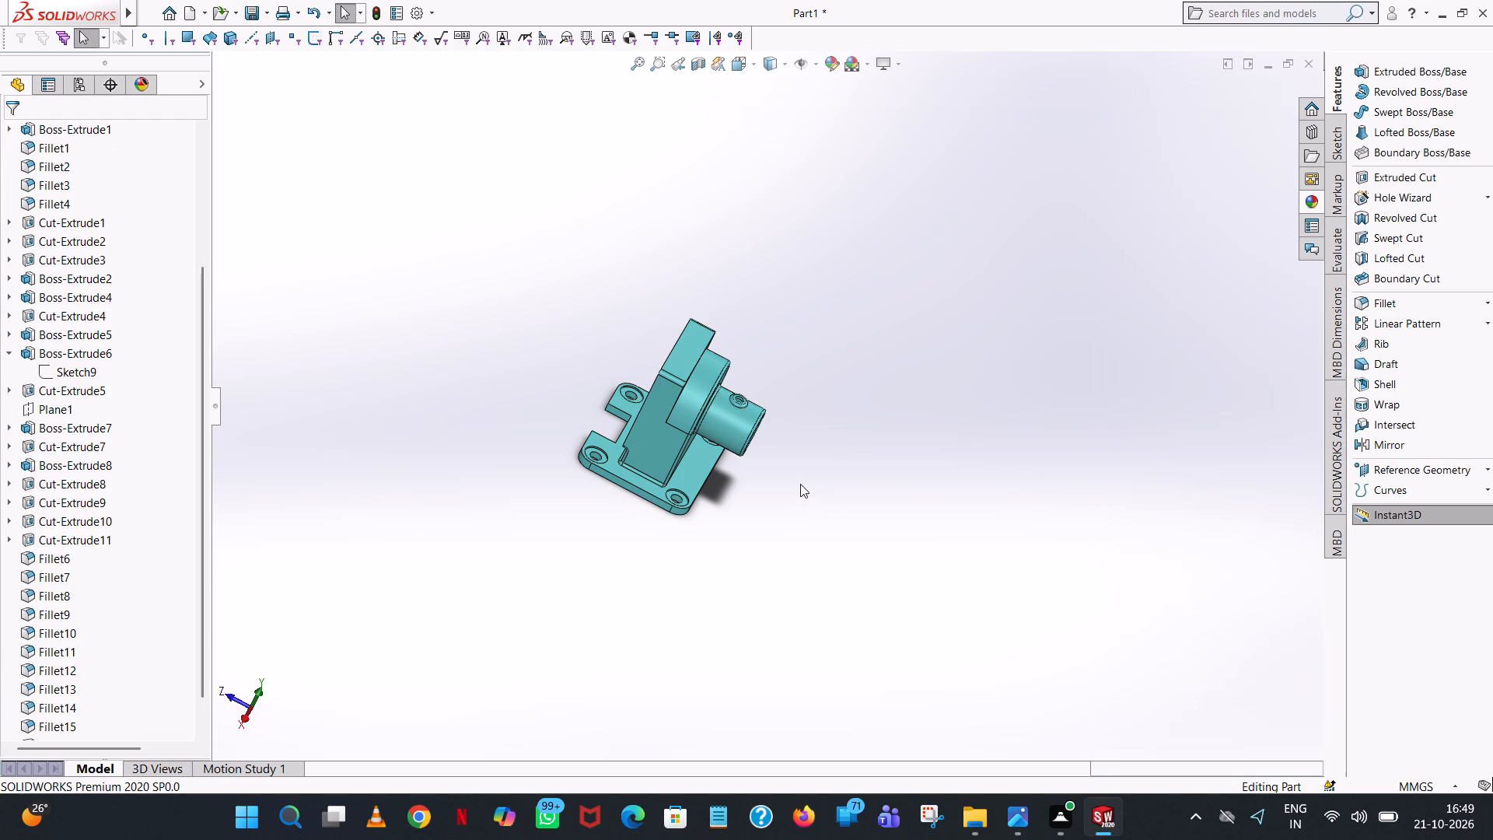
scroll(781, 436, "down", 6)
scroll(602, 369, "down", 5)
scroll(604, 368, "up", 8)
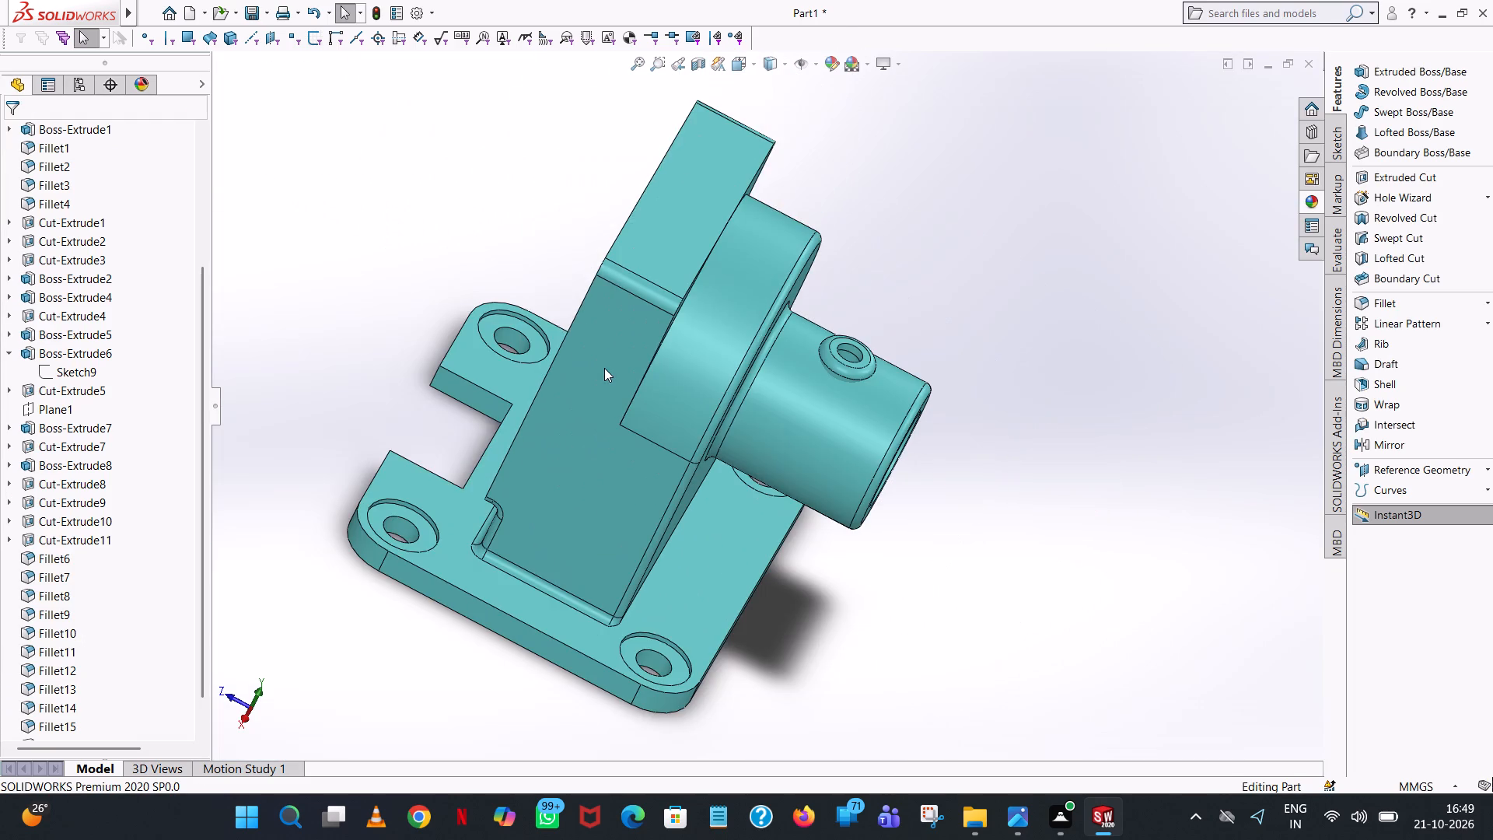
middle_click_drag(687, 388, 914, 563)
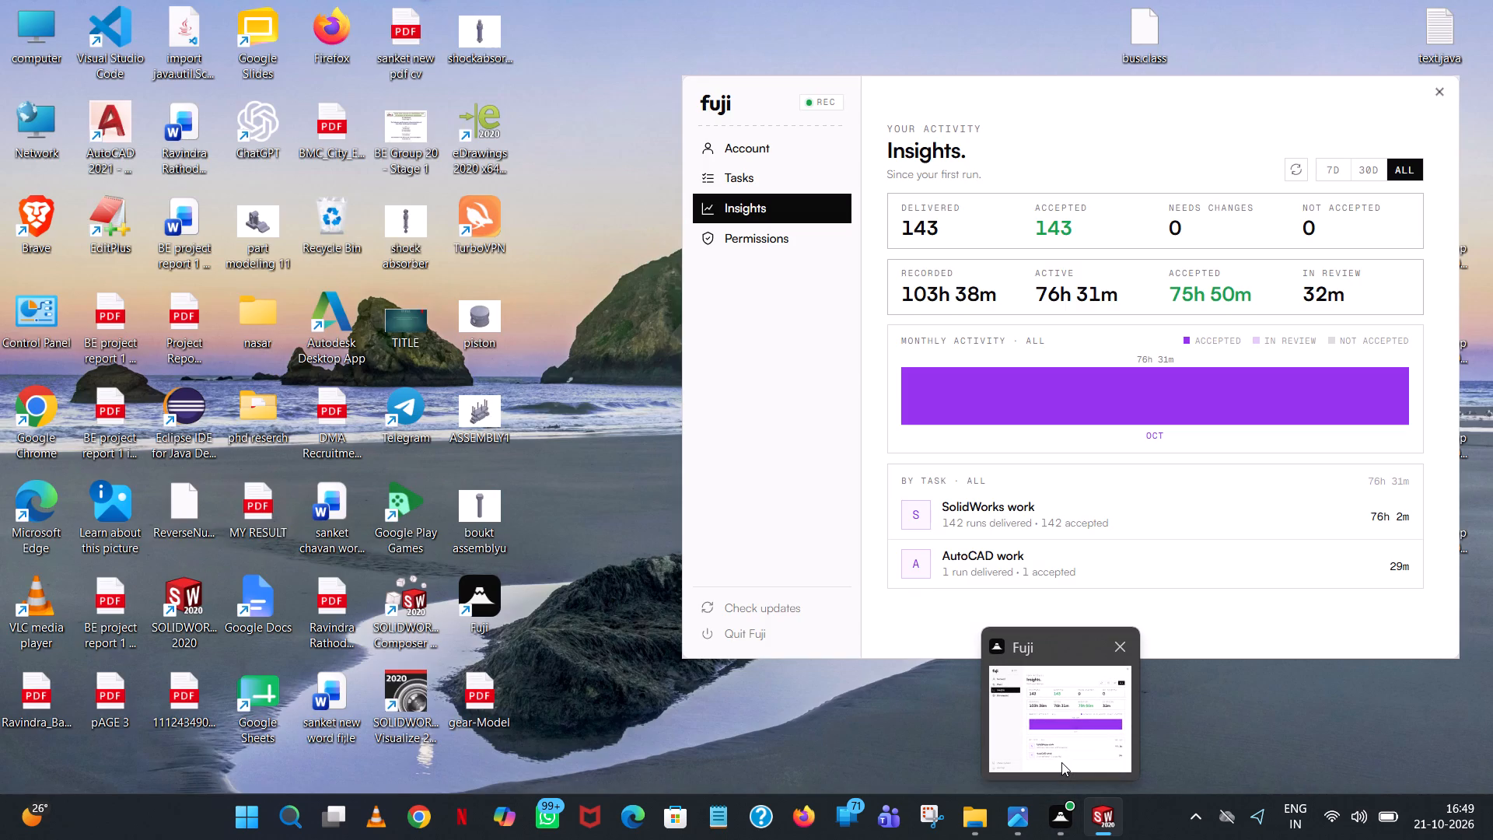
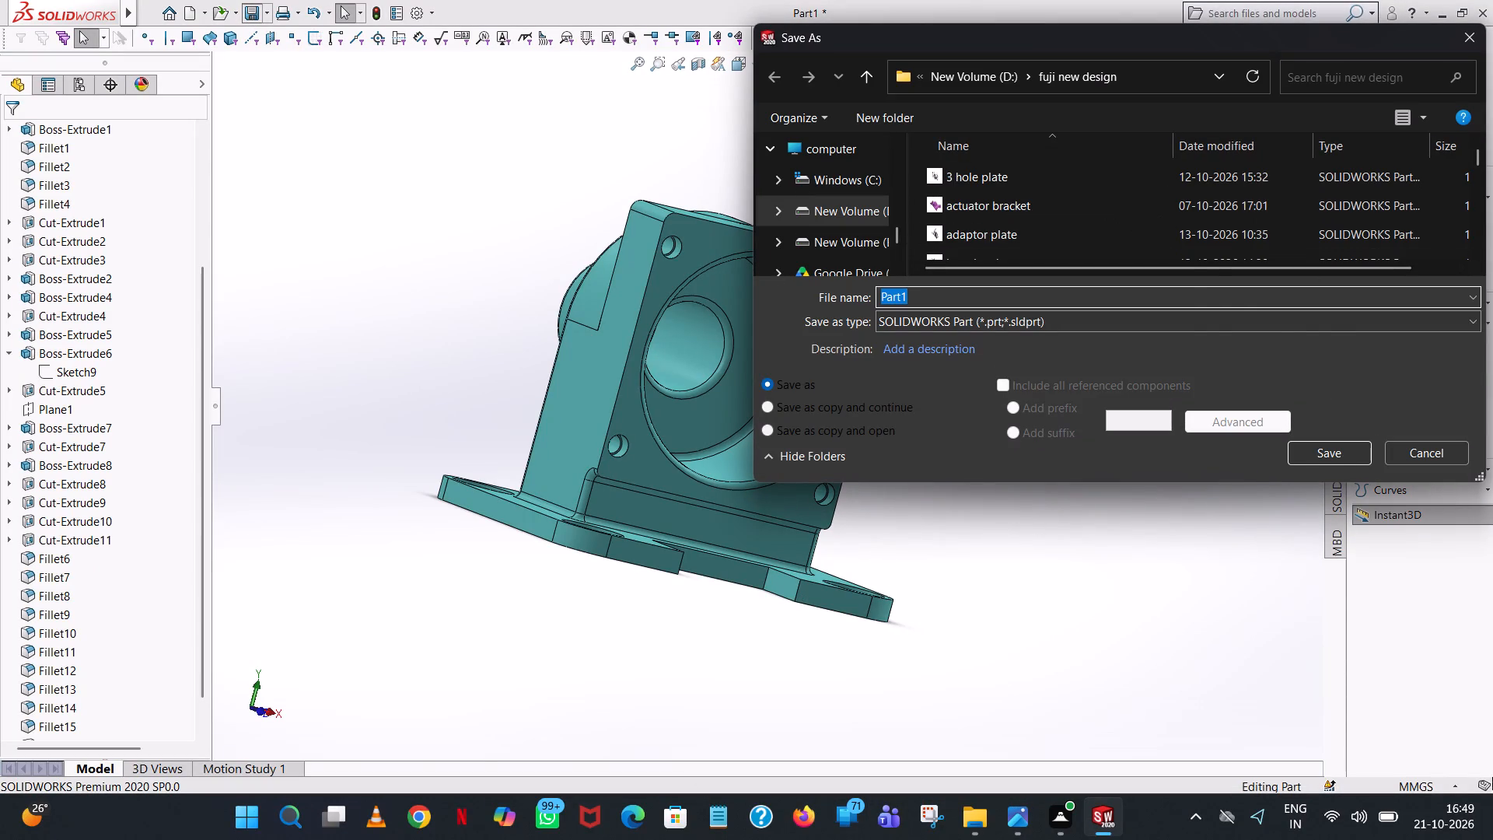
Save the part as "bearing housing" in the fuji new design folder as a SOLIDWORKS part file.
key("b")
type("ea")
key("r")
type("ing ho")
key("u")
key("s")
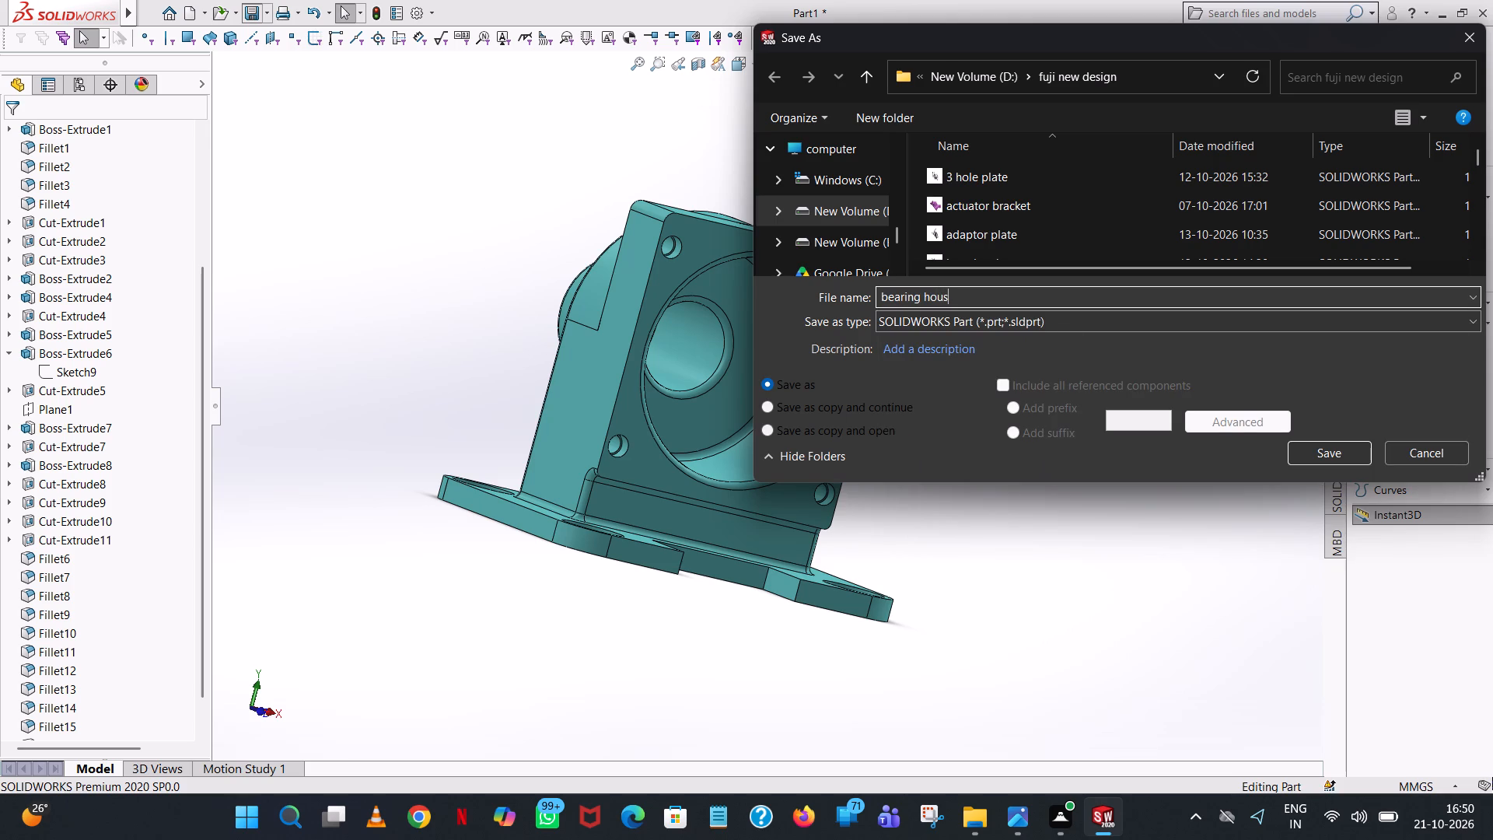
type("ing")
left_click(1323, 453)
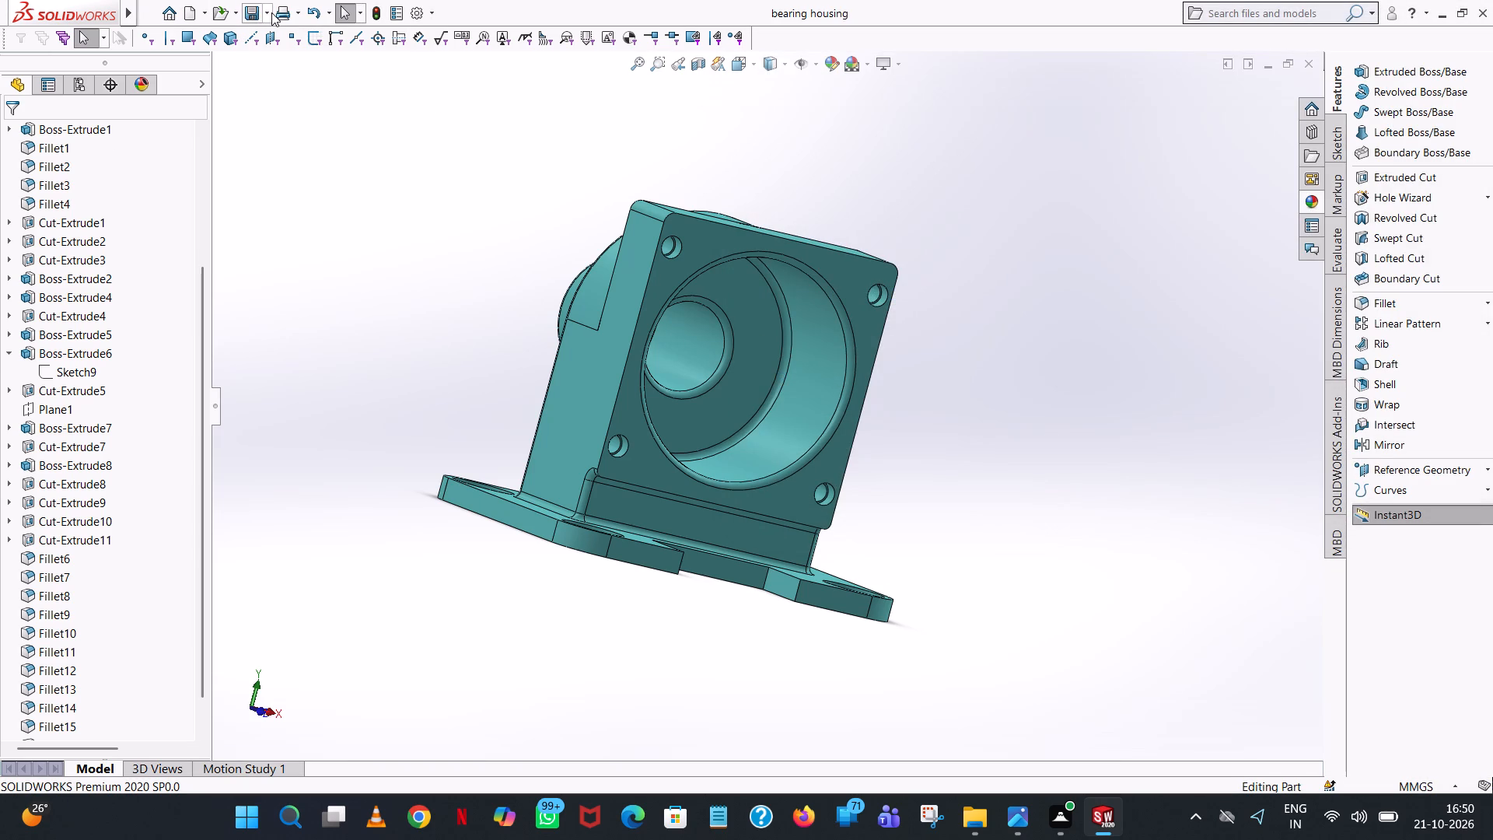
Save a PDF copy of the part, named bearing housing, in the fuji new pdf folder on drive D.
left_click(269, 12)
left_click(293, 58)
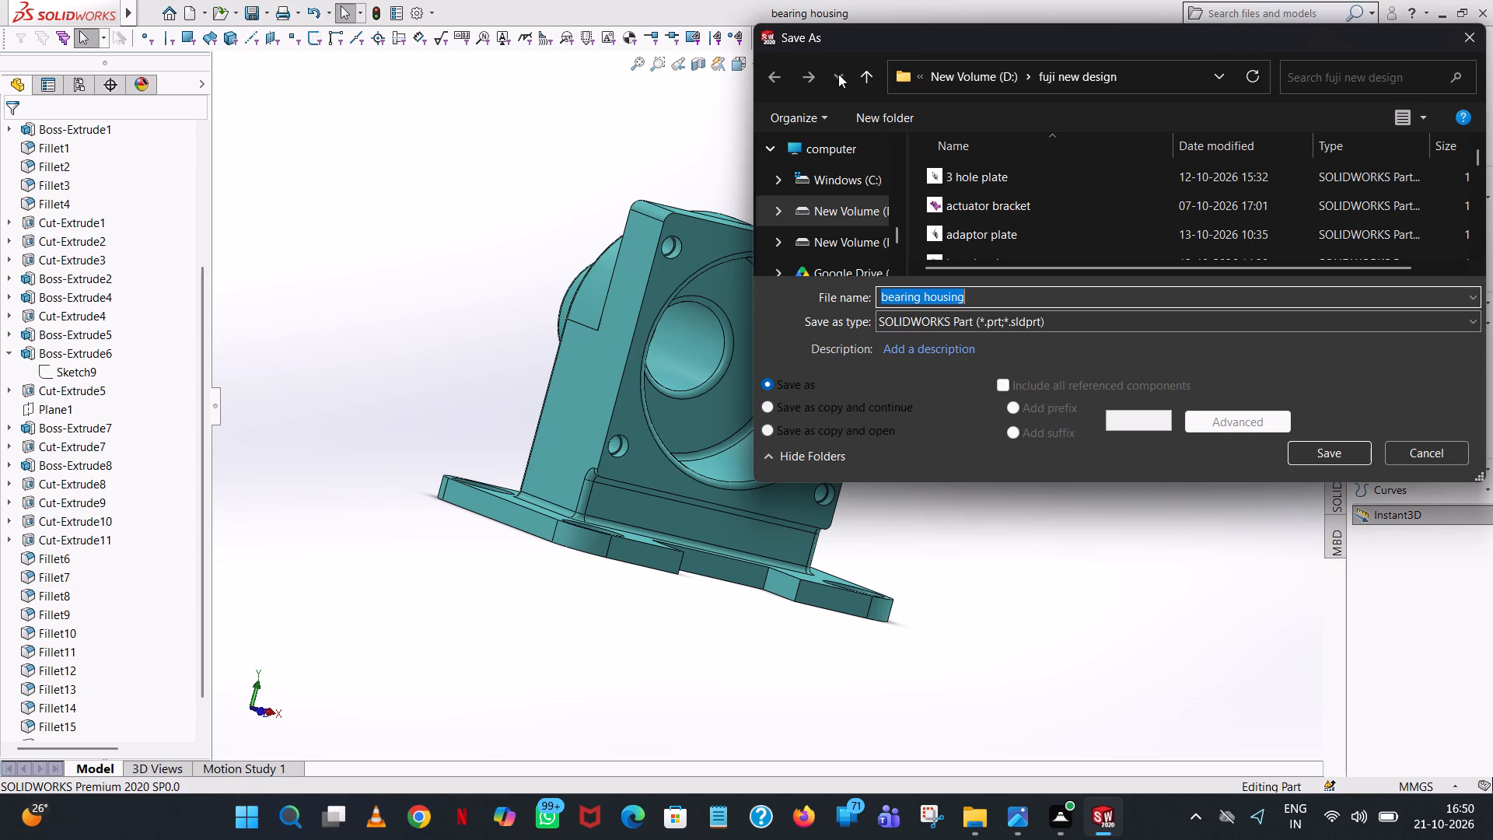
left_click(857, 74)
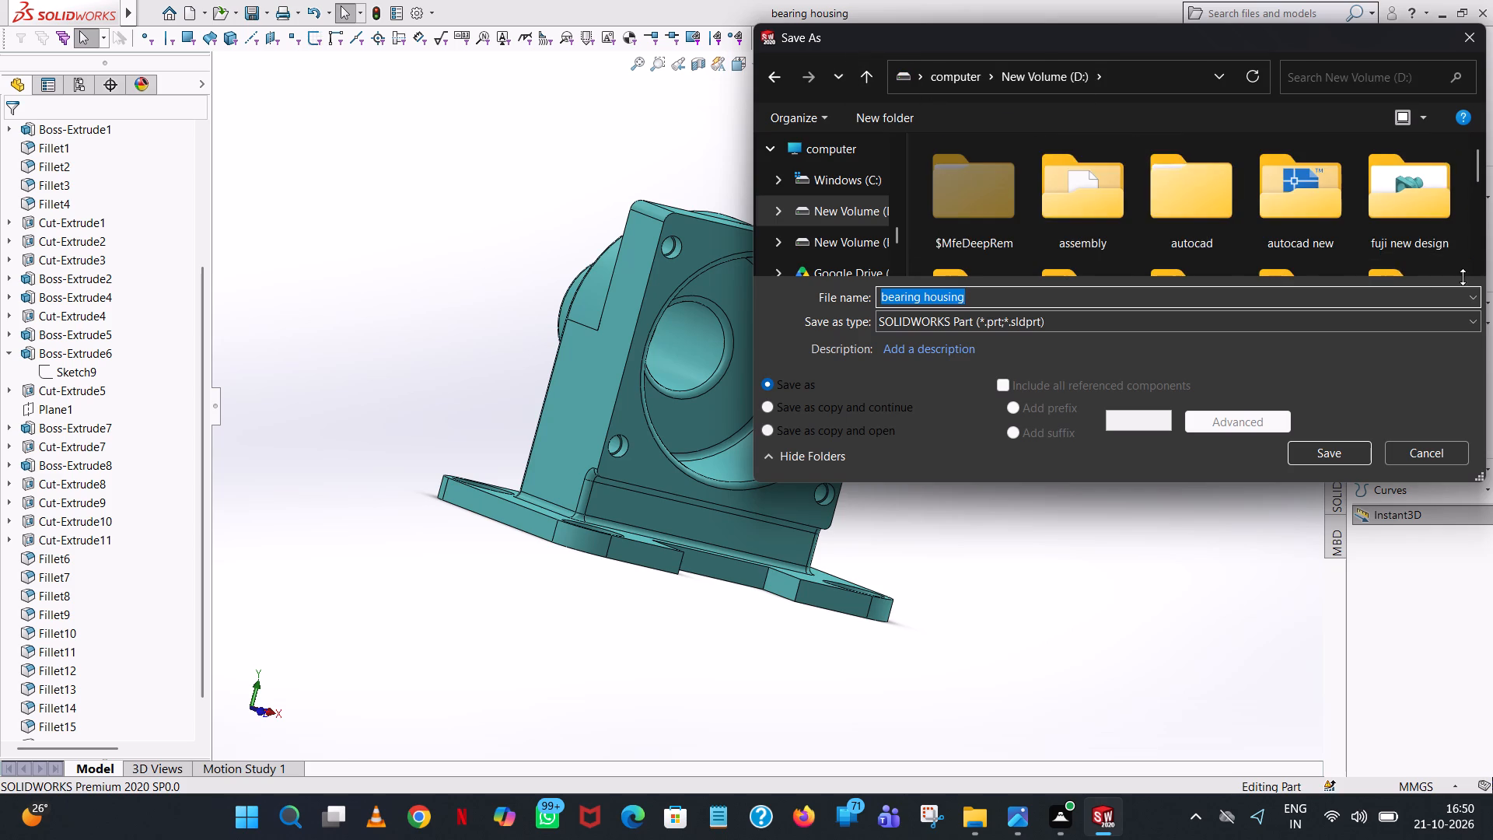
scroll(1048, 212, "down", 1)
double_click(964, 237)
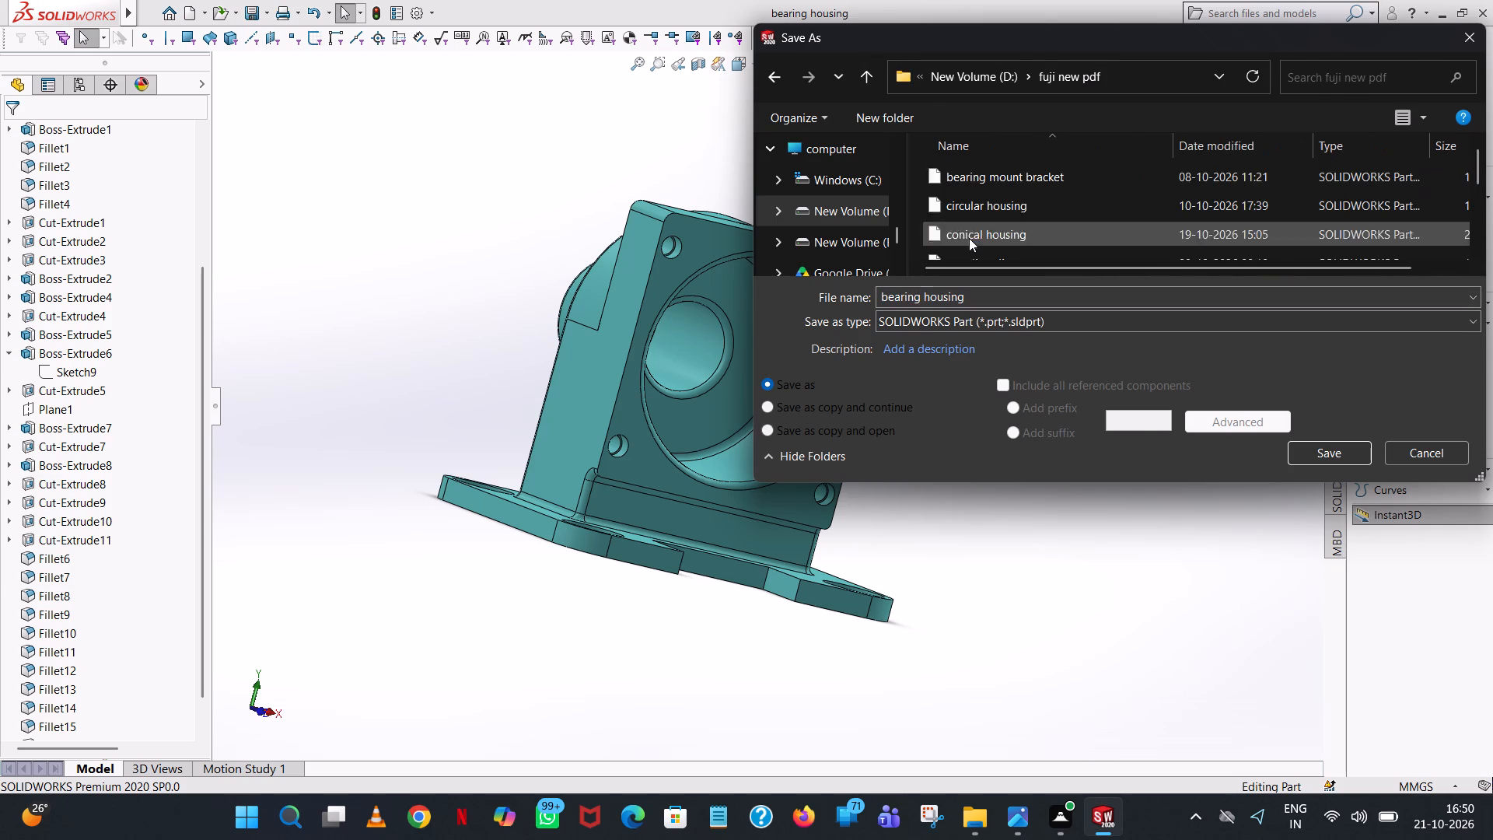
left_click(1125, 326)
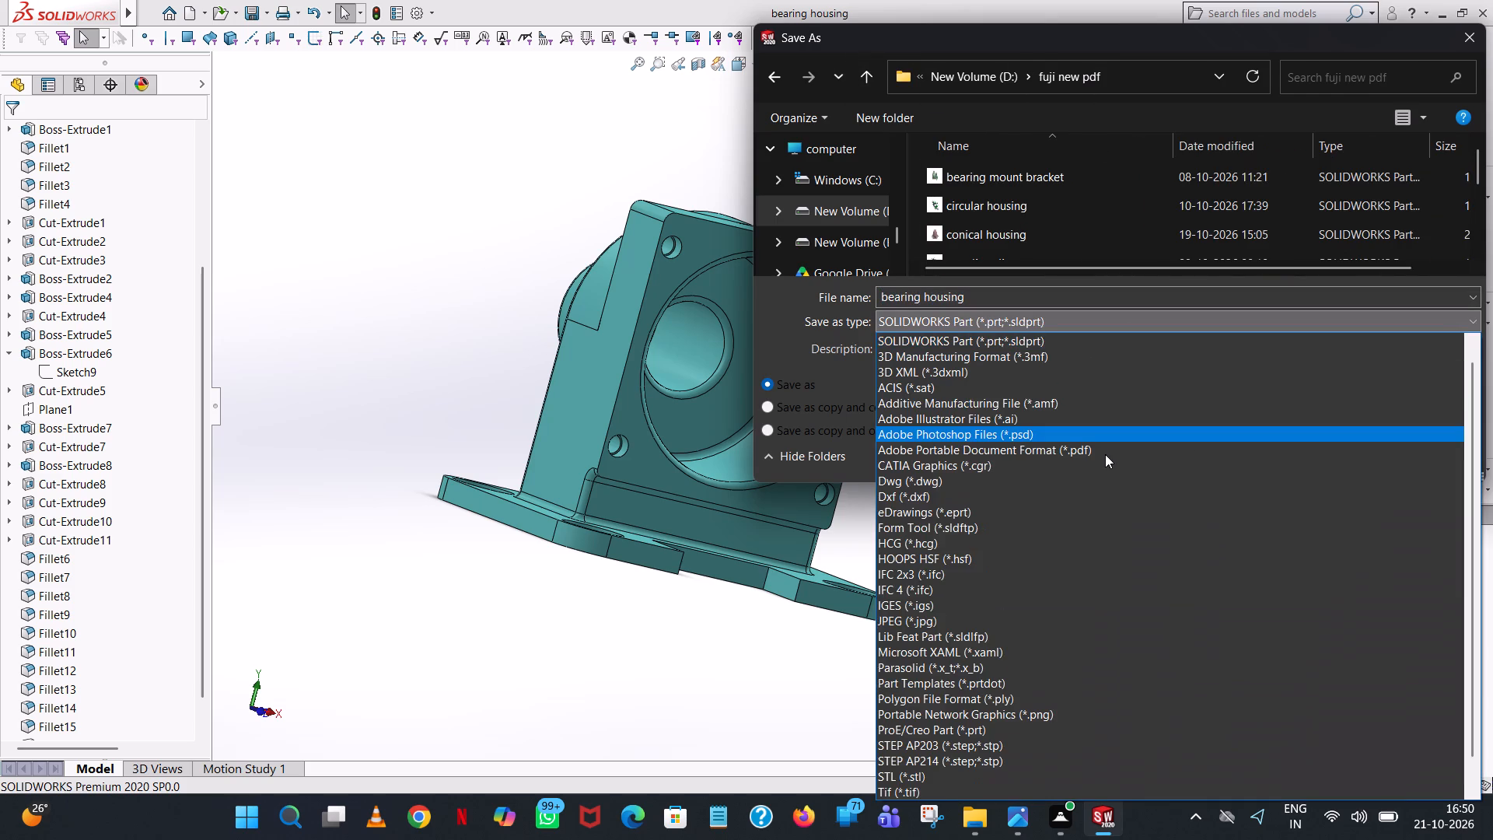
left_click(1105, 454)
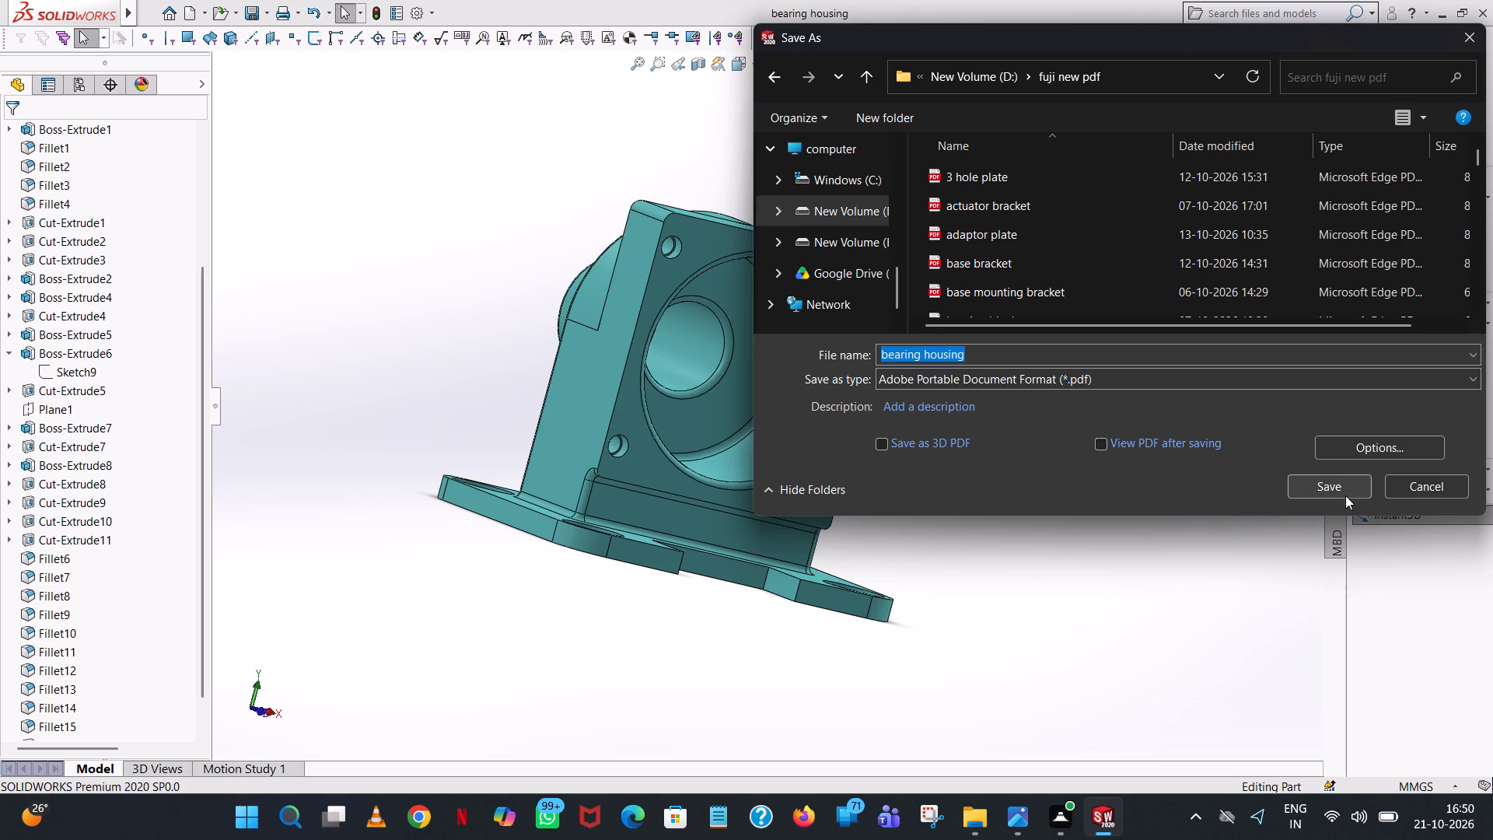
left_click(1327, 490)
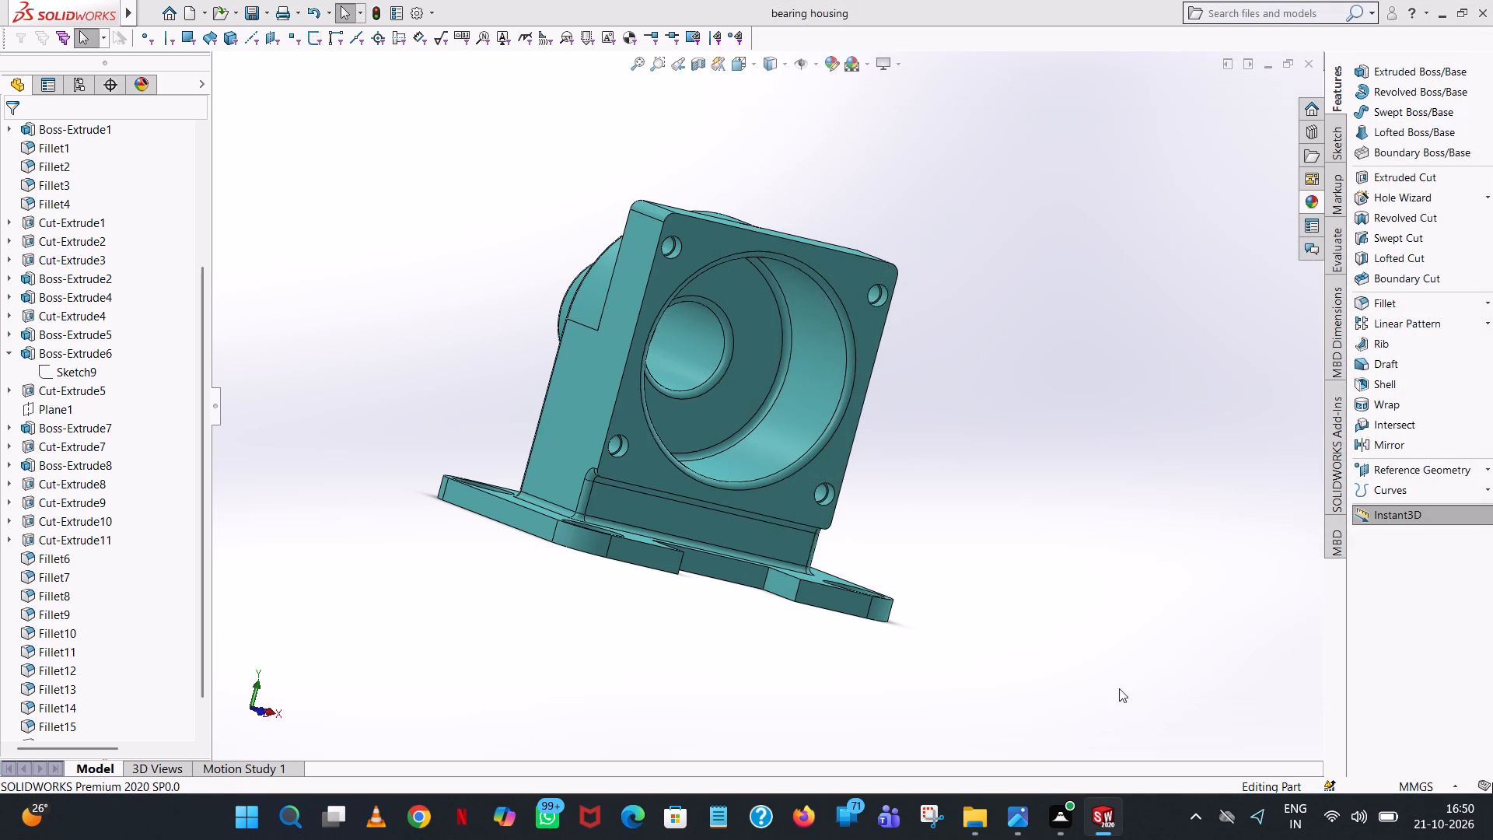